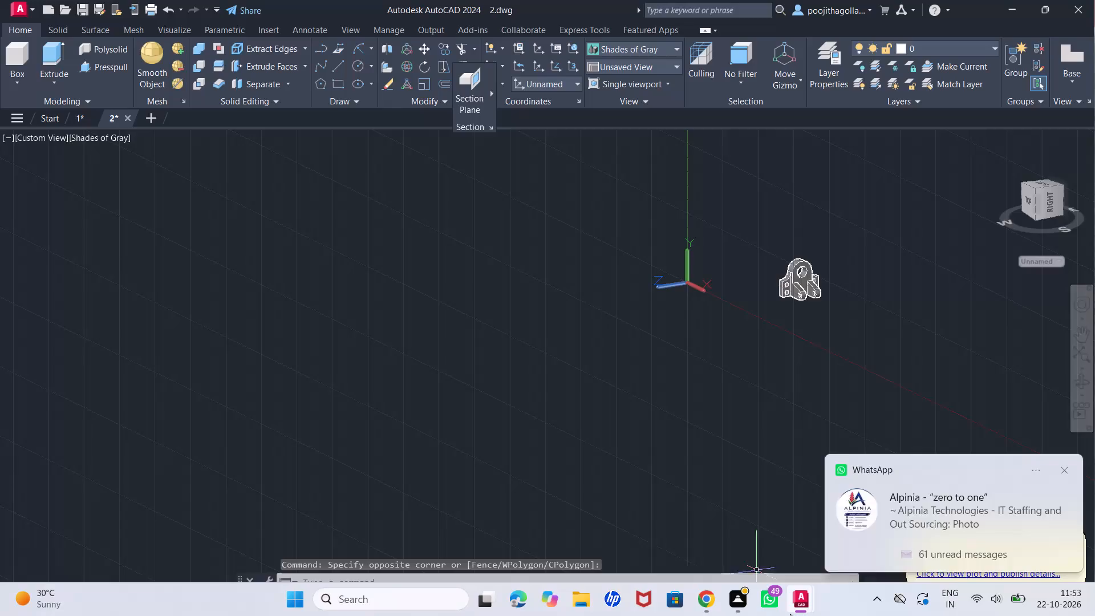
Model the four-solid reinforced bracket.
Create a new drawing and save it as 3 in the CAD folder.
middle_drag(864, 258, 498, 266)
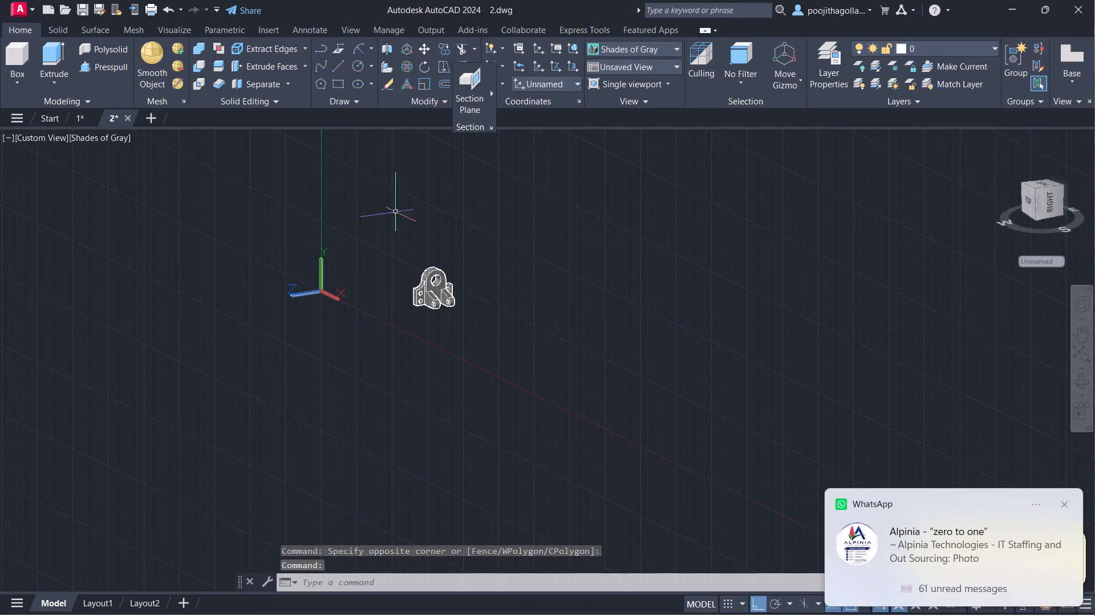
click(141, 115)
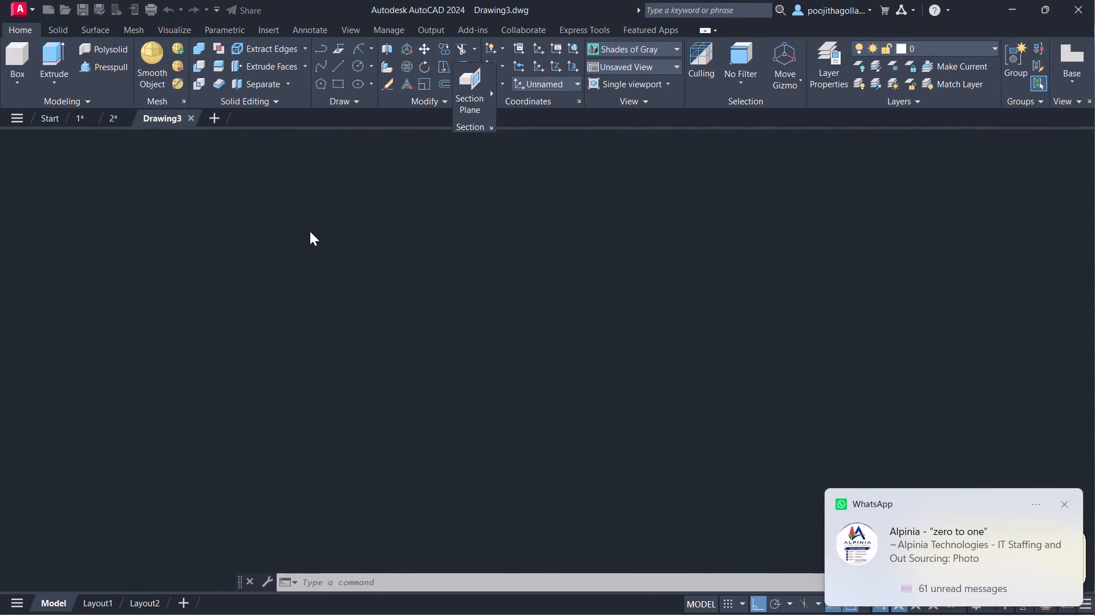
key(ctrl+s)
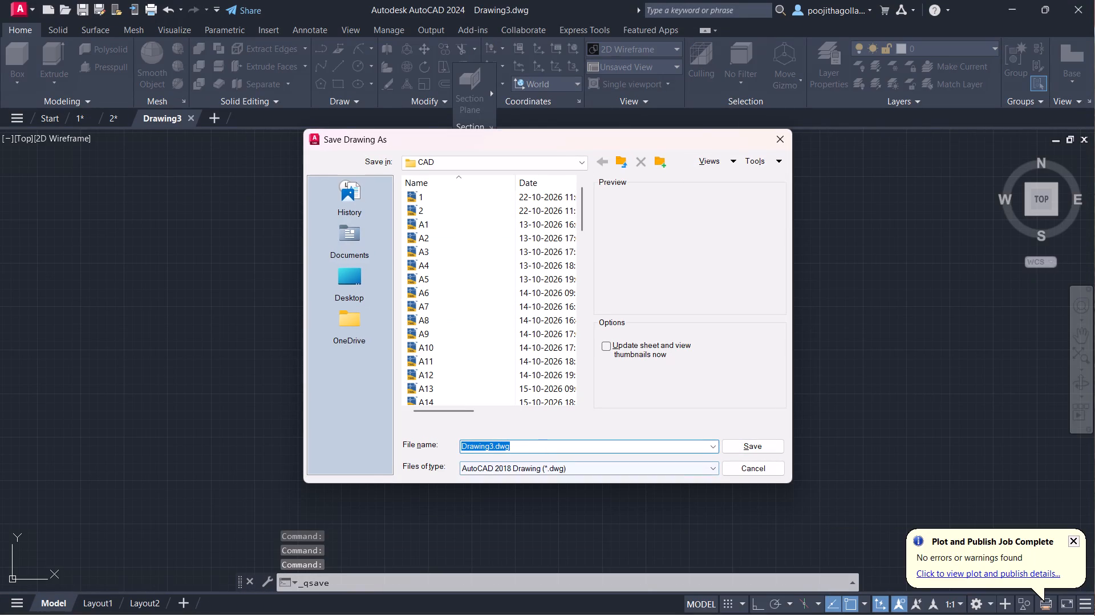
key(3)
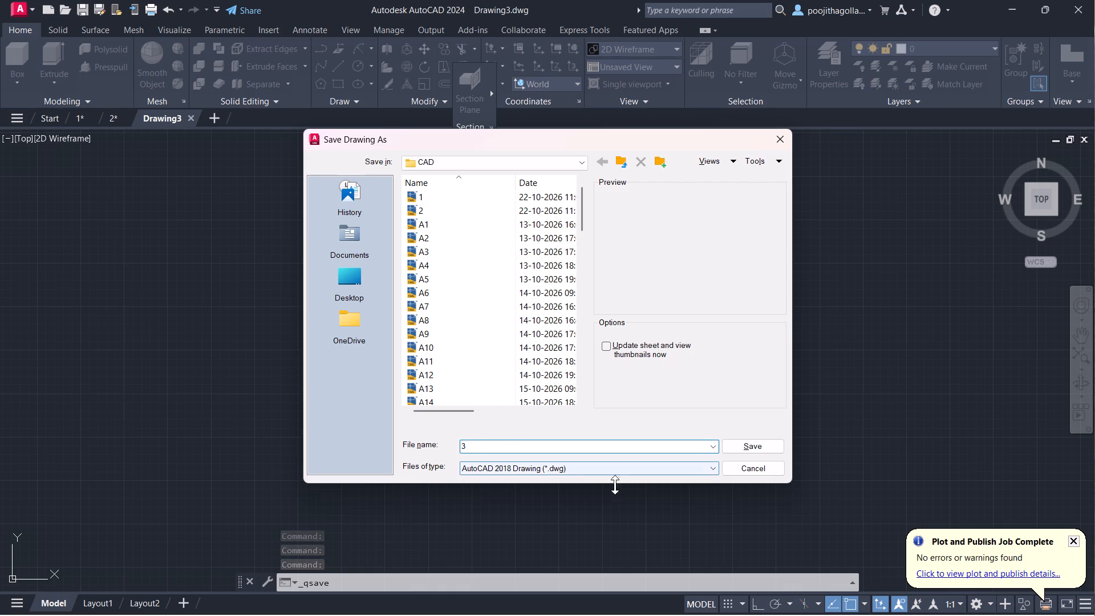
click(756, 440)
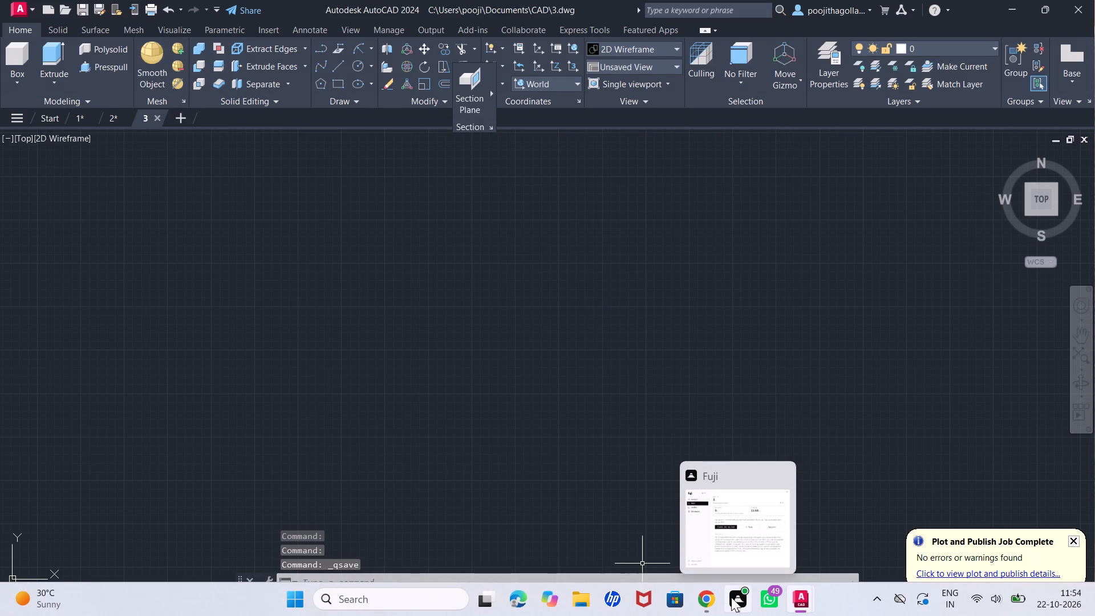
Switch the new drawing's viewport to the Left view.
middle_drag(676, 358, 663, 362)
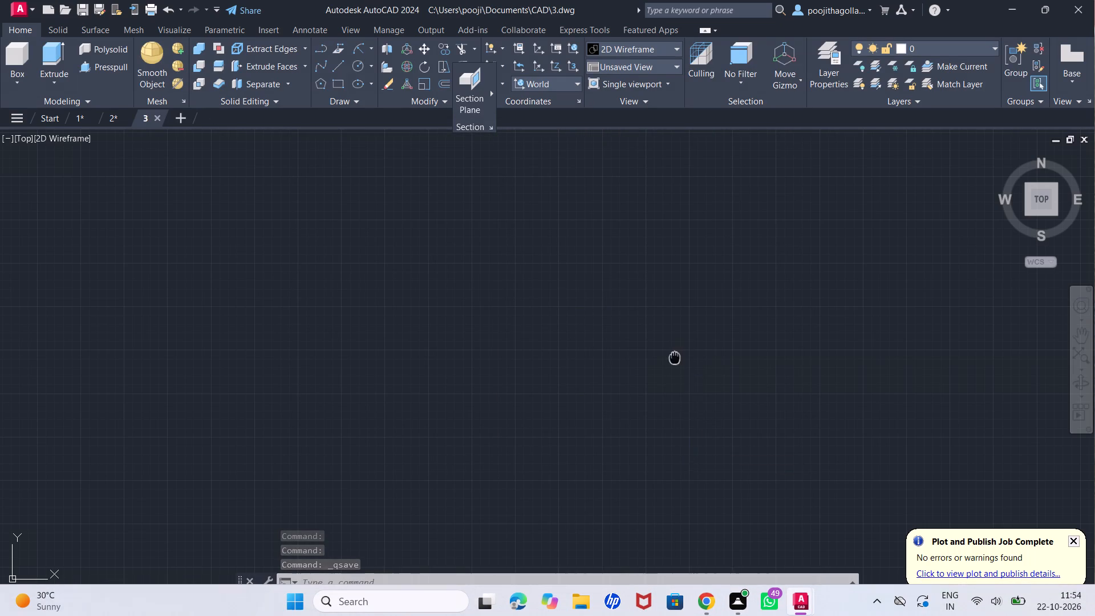
middle_drag(663, 362, 567, 388)
middle_drag(592, 319, 599, 352)
scroll(592, 319, down, 1)
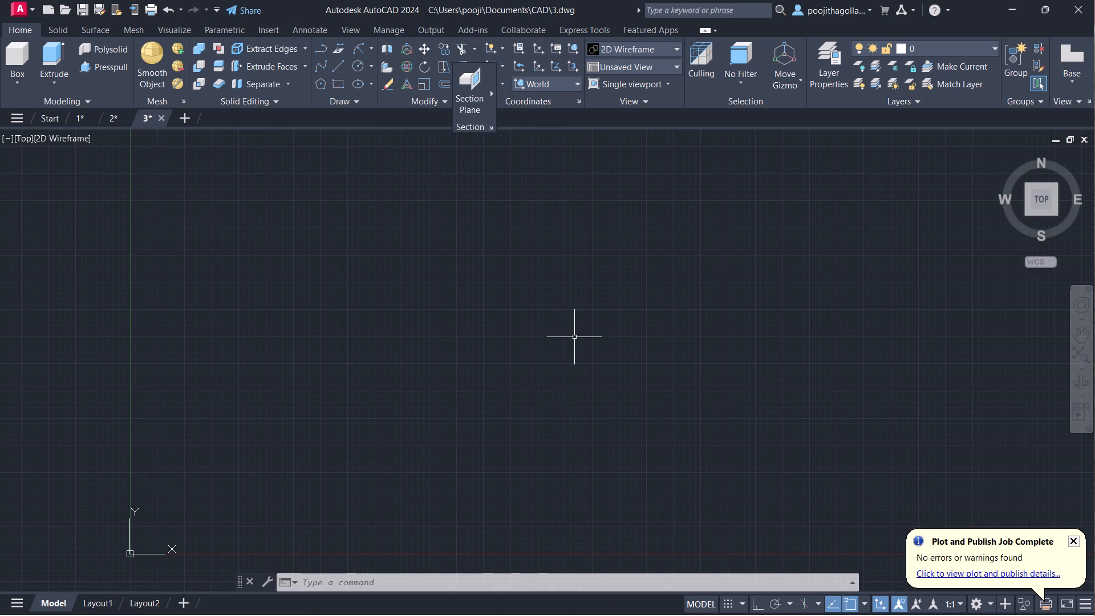
scroll(506, 279, down, 1)
middle_drag(522, 294, 467, 439)
scroll(518, 386, up, 1)
middle_drag(557, 372, 511, 381)
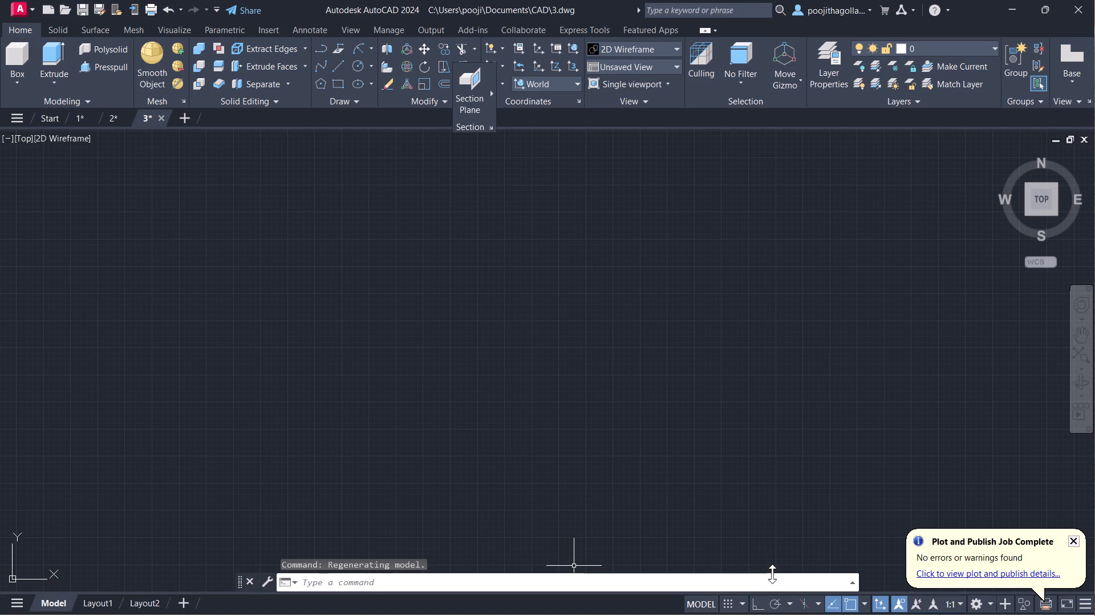
middle_drag(584, 363, 574, 341)
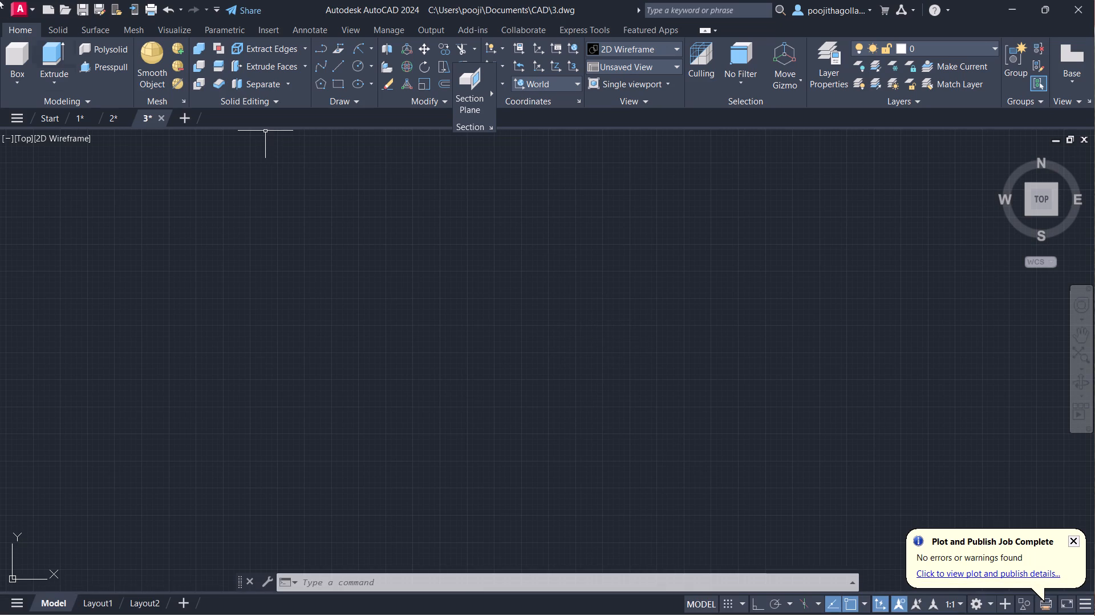
click(22, 142)
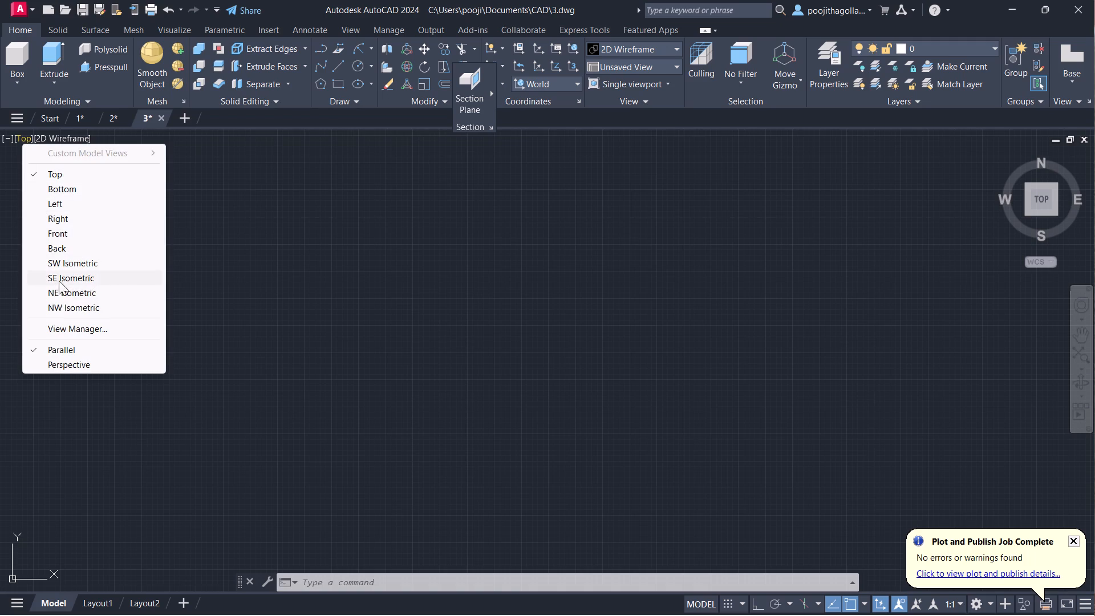
click(80, 198)
Draw a circle of radius 30 in an empty area of the Left view.
scroll(603, 317, down, 1)
middle_drag(719, 307, 547, 317)
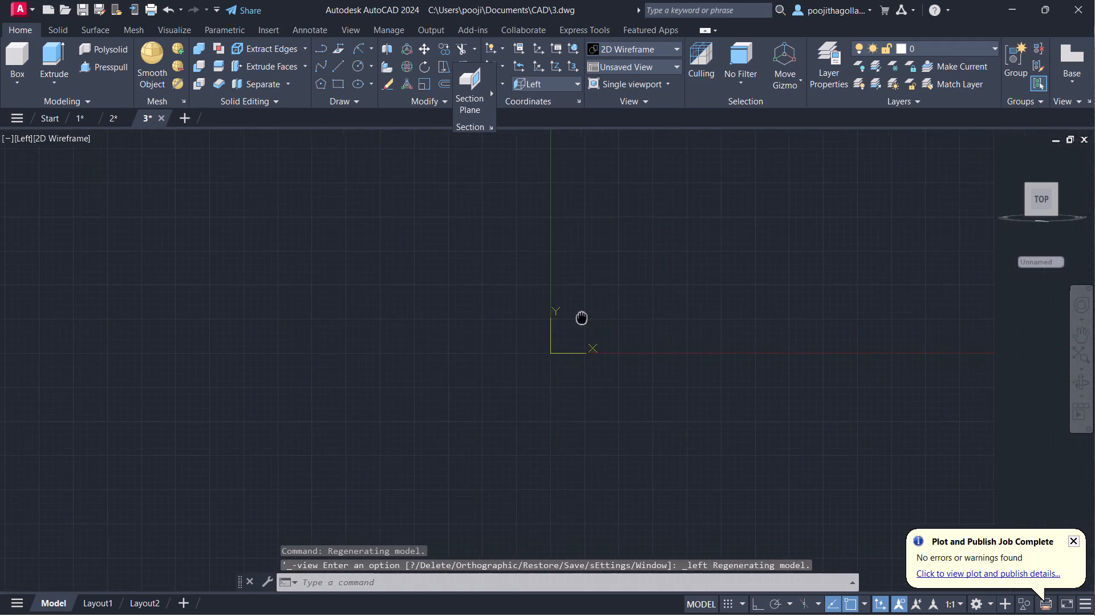
middle_drag(547, 317, 414, 357)
scroll(577, 288, up, 1)
middle_drag(577, 288, 509, 376)
scroll(494, 319, up, 1)
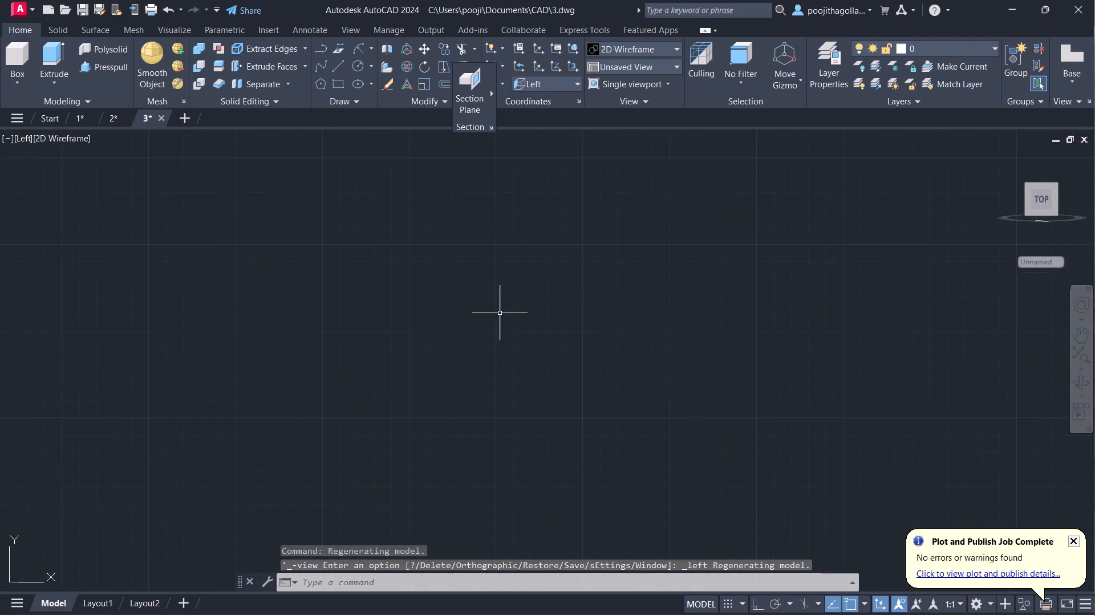
middle_drag(500, 313, 486, 354)
scroll(490, 328, up, 1)
middle_drag(492, 334, 480, 347)
scroll(489, 338, down, 1)
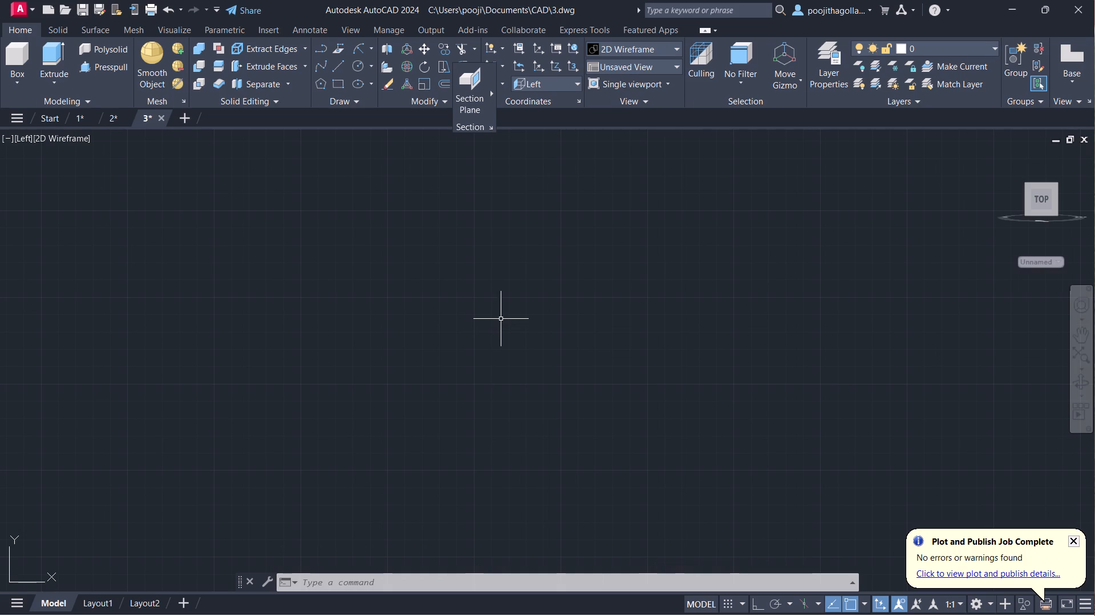
key(c)
key(Return)
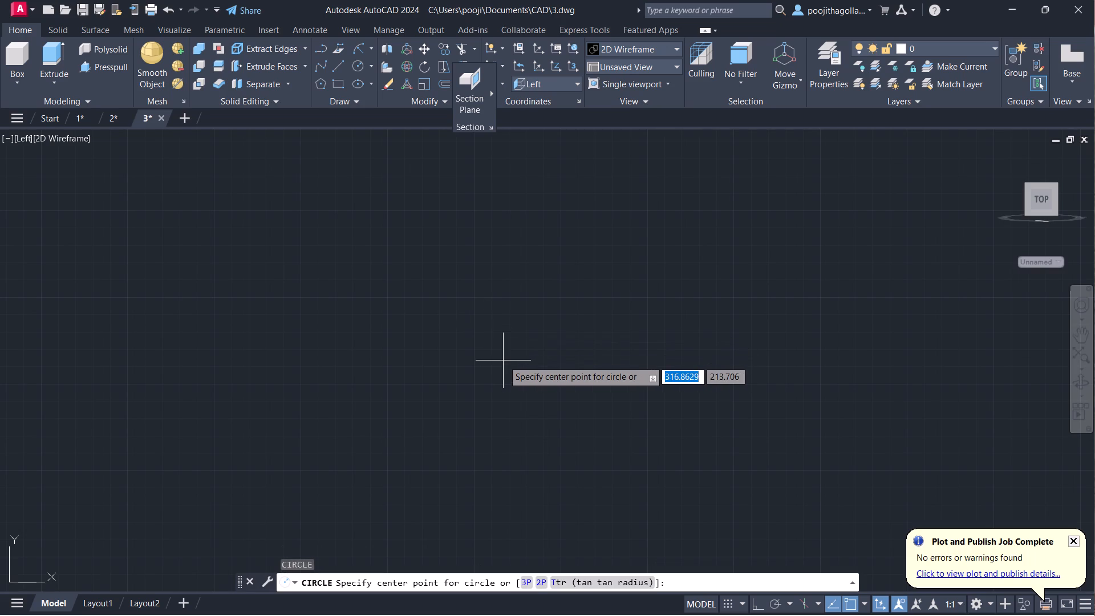
click(503, 360)
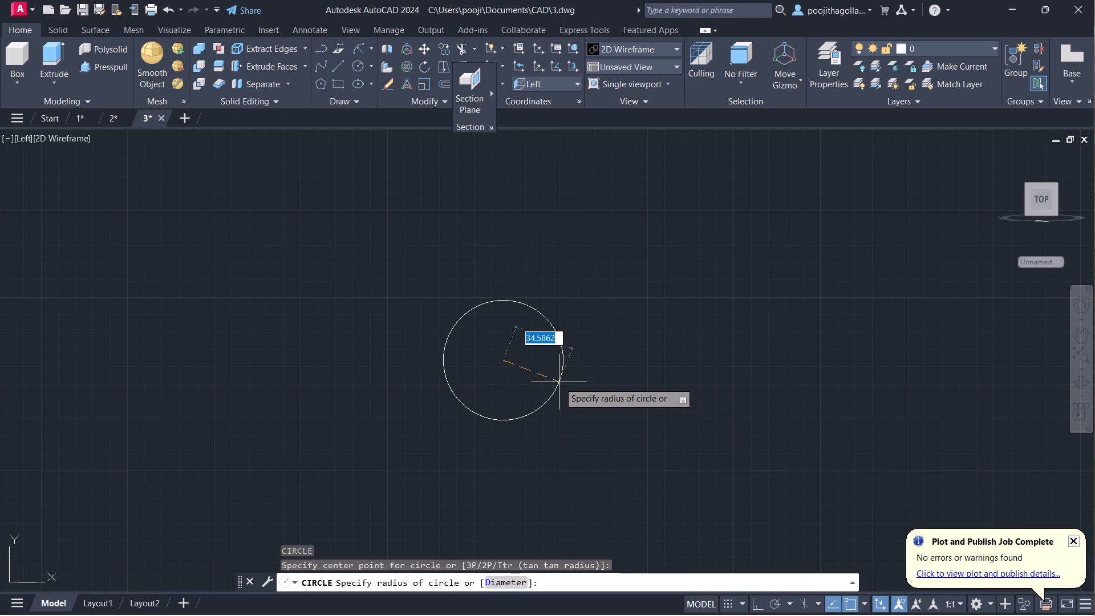
text(30)
key(Return)
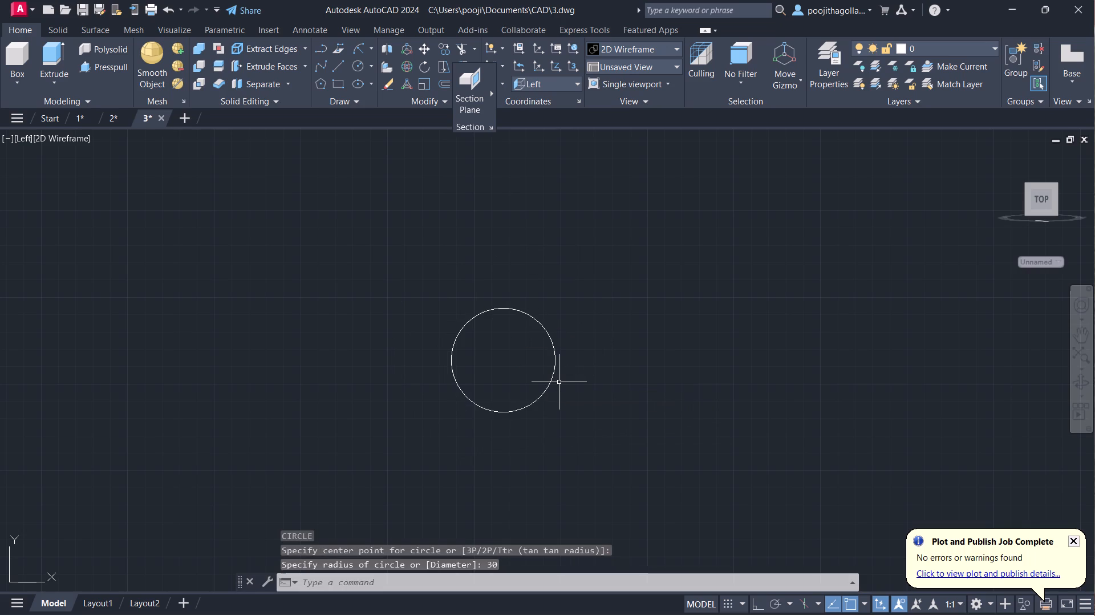
Draw a concentric circle of radius 15 inside the radius 30 circle.
scroll(534, 375, up, 1)
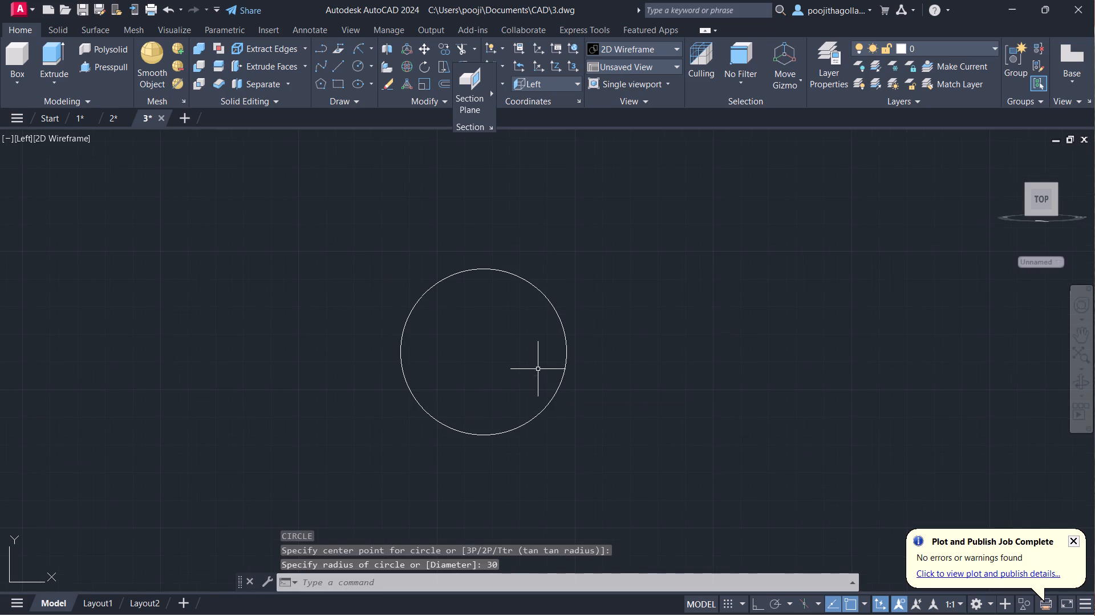
middle_drag(544, 363, 581, 362)
click(361, 64)
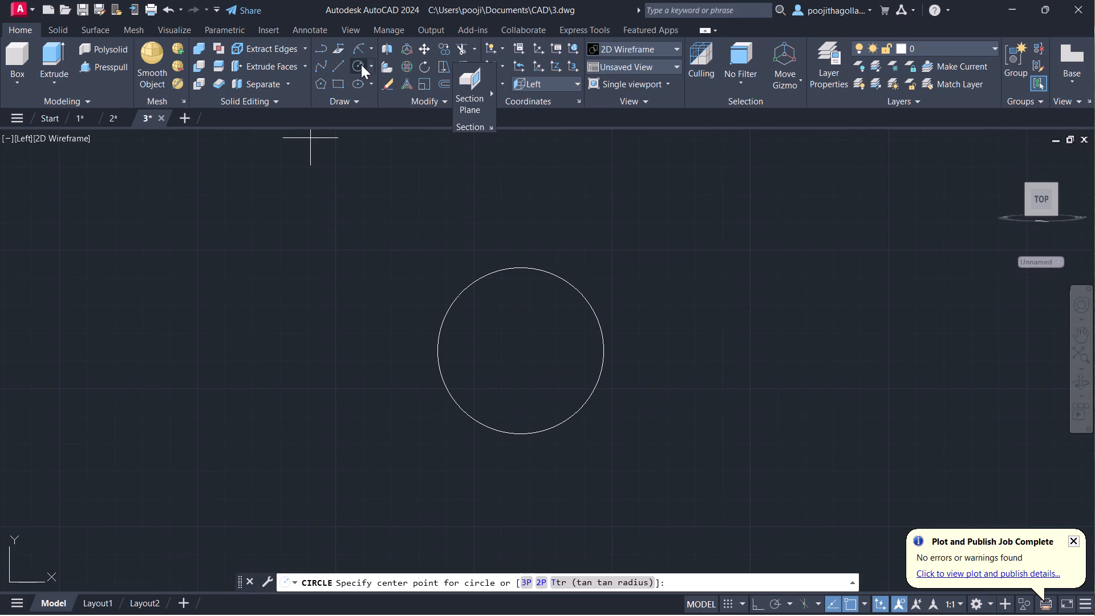
click(520, 355)
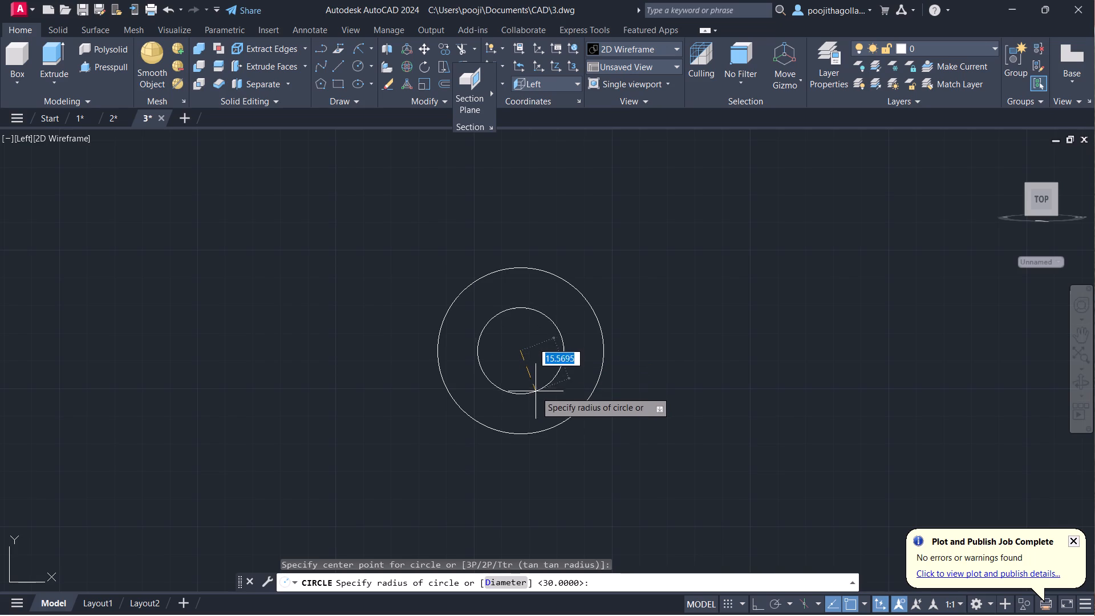
text(15)
key(Return)
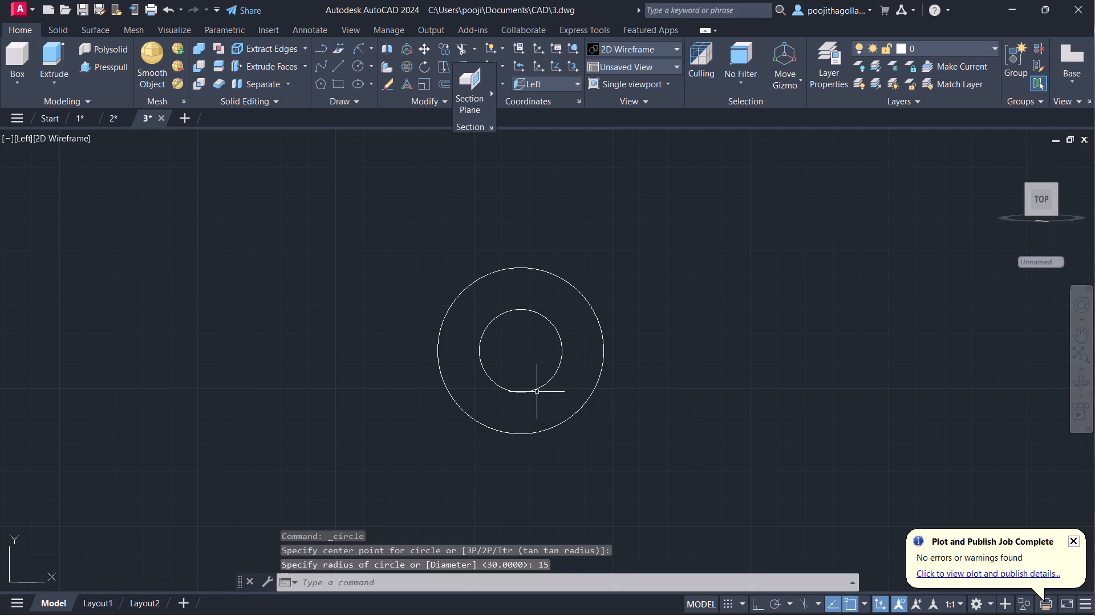
Turn on Ortho and draw a 48-unit line vertically upward from the outer circle's left quadrant point.
scroll(537, 392, up, 1)
scroll(544, 400, down, 1)
middle_drag(561, 398, 534, 437)
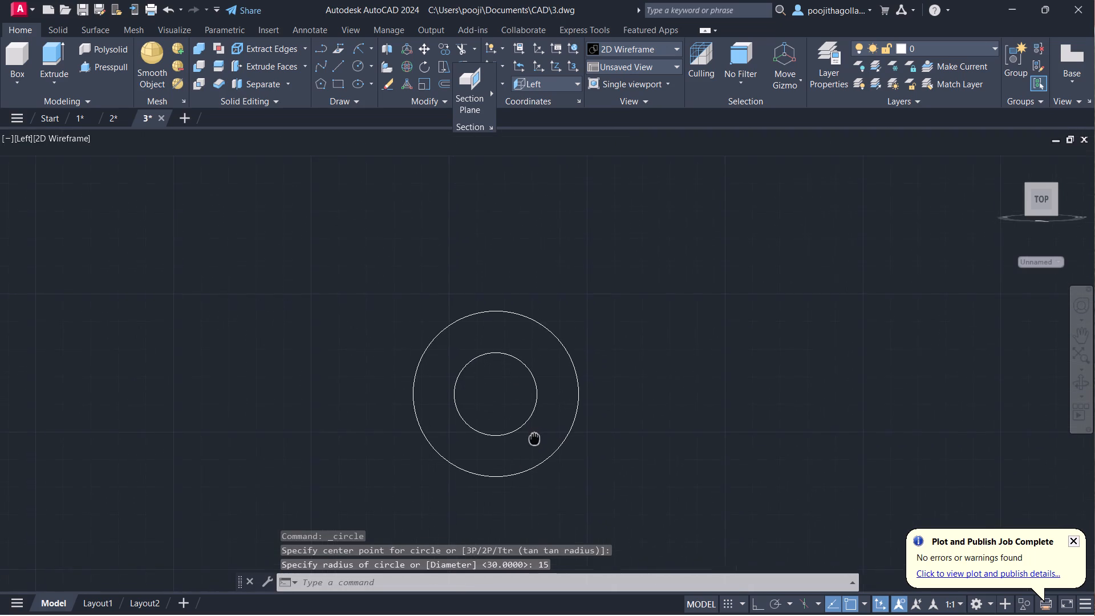
middle_drag(534, 437, 541, 424)
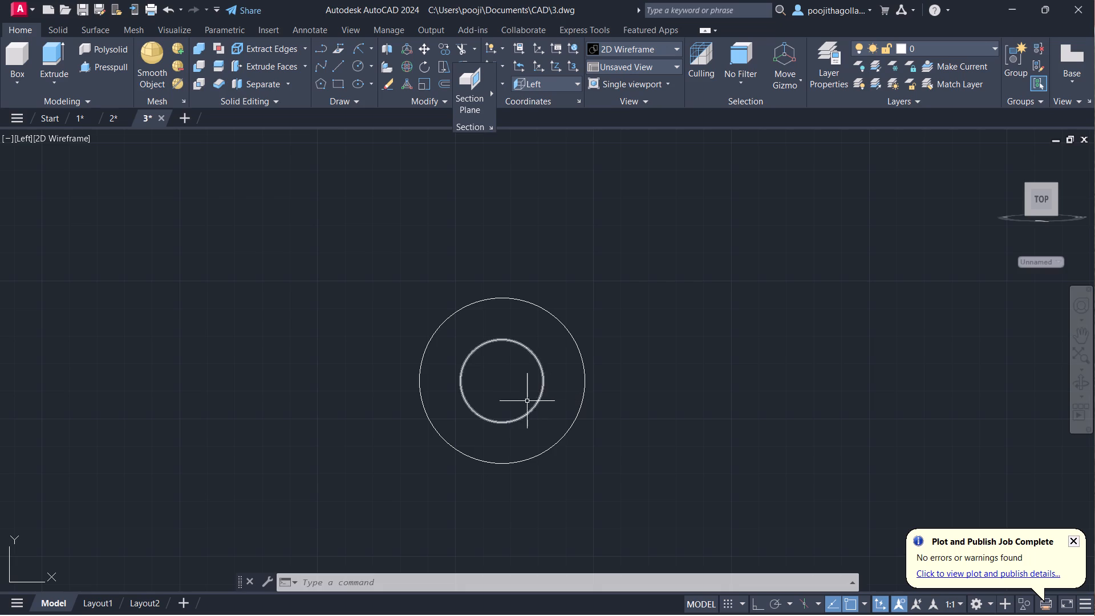
middle_drag(523, 401, 556, 426)
scroll(535, 429, up, 1)
middle_drag(535, 429, 530, 402)
scroll(557, 365, down, 1)
middle_drag(557, 365, 559, 386)
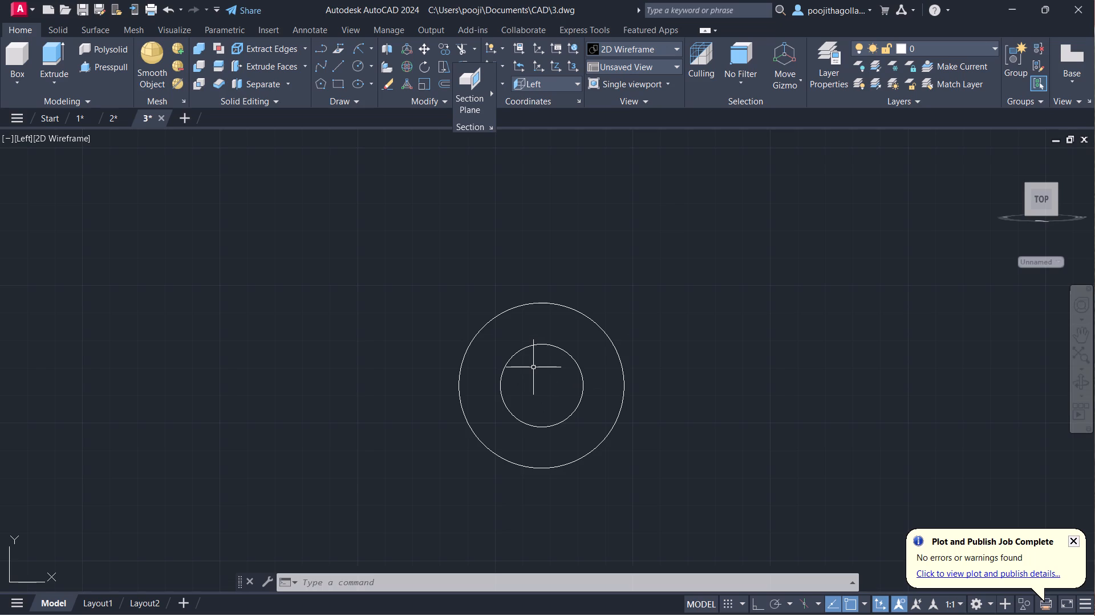
scroll(533, 367, up, 1)
middle_drag(533, 367, 543, 407)
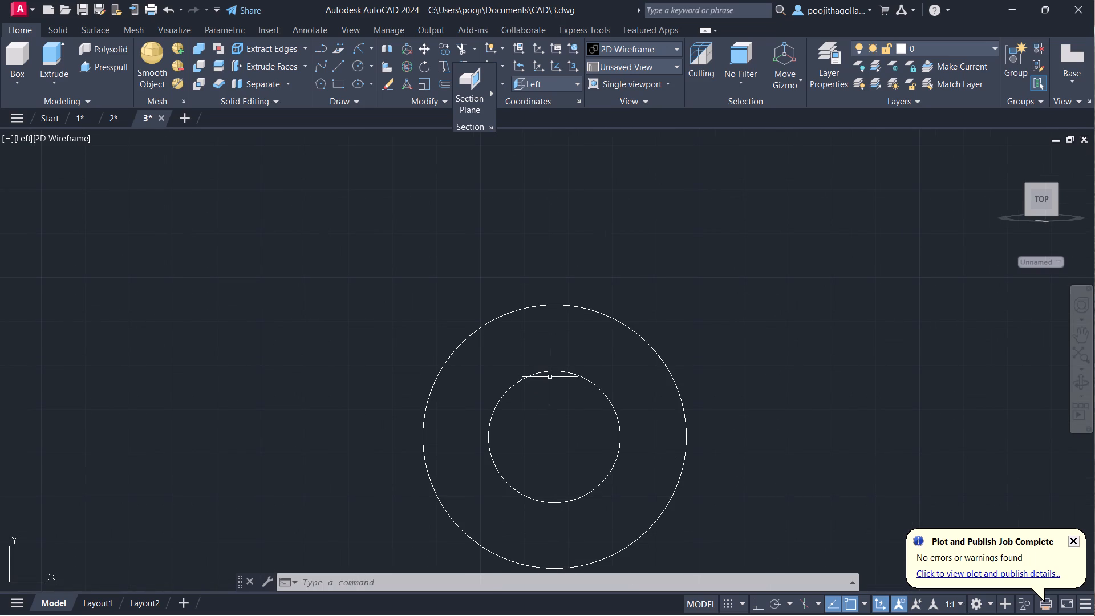
key(l)
key(Return)
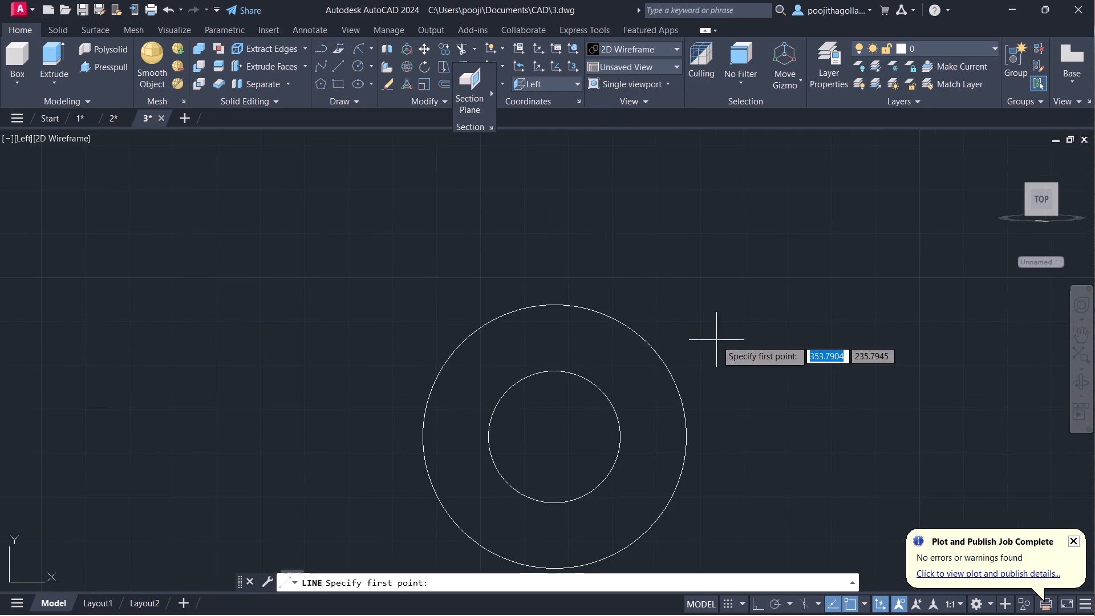
click(424, 437)
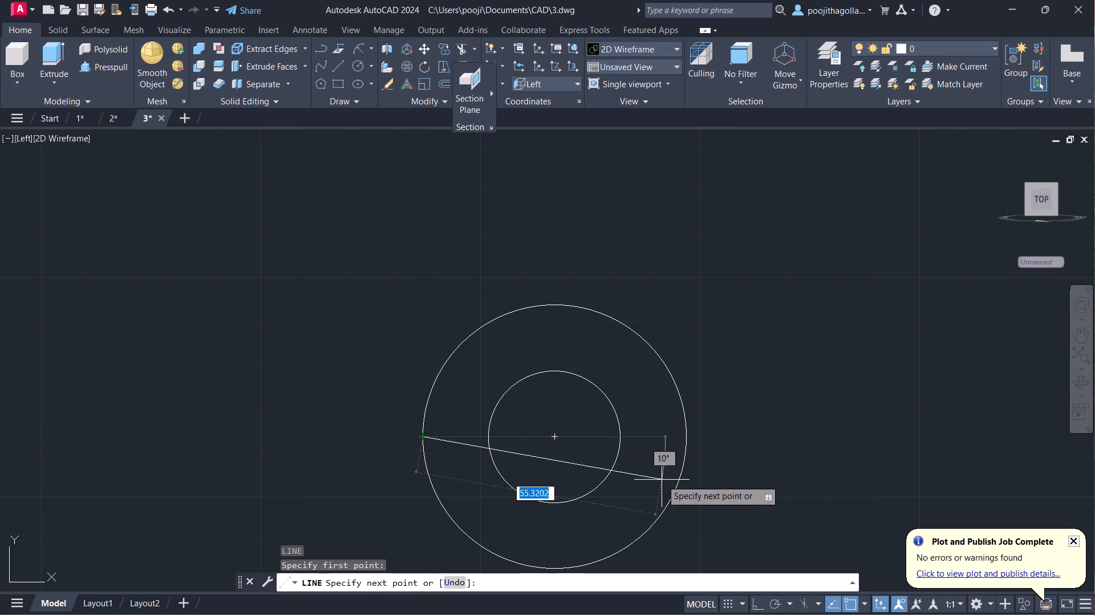
click(749, 599)
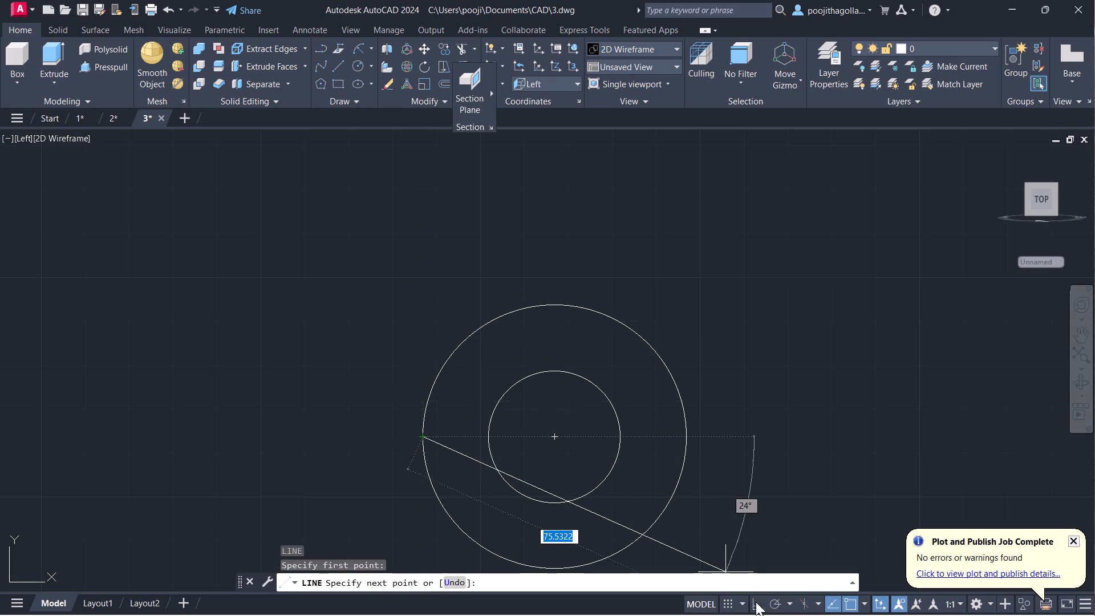
click(756, 602)
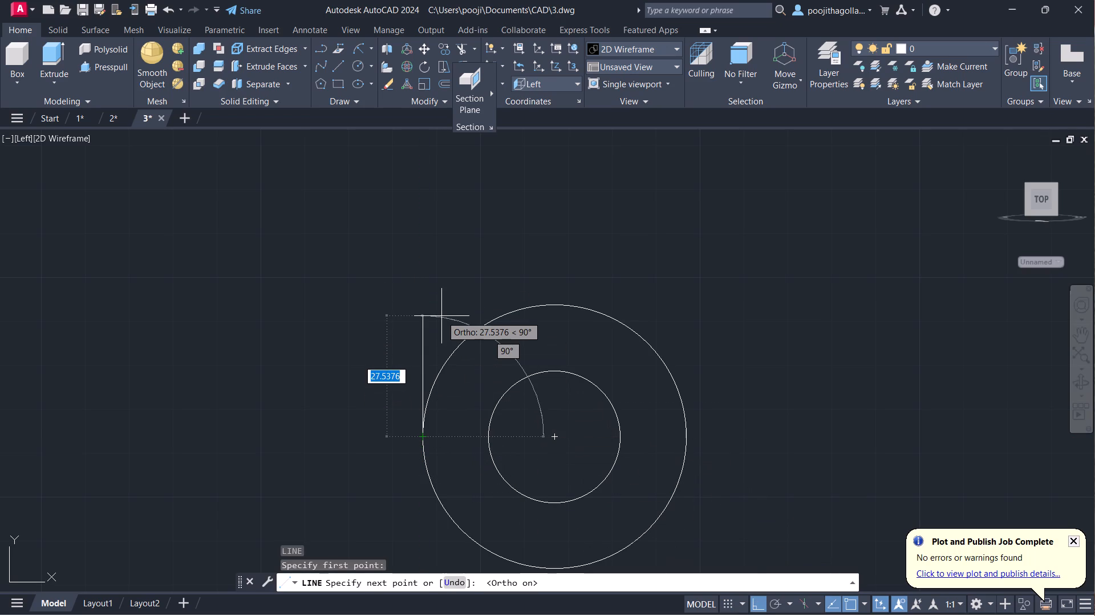
text(48)
key(Return)
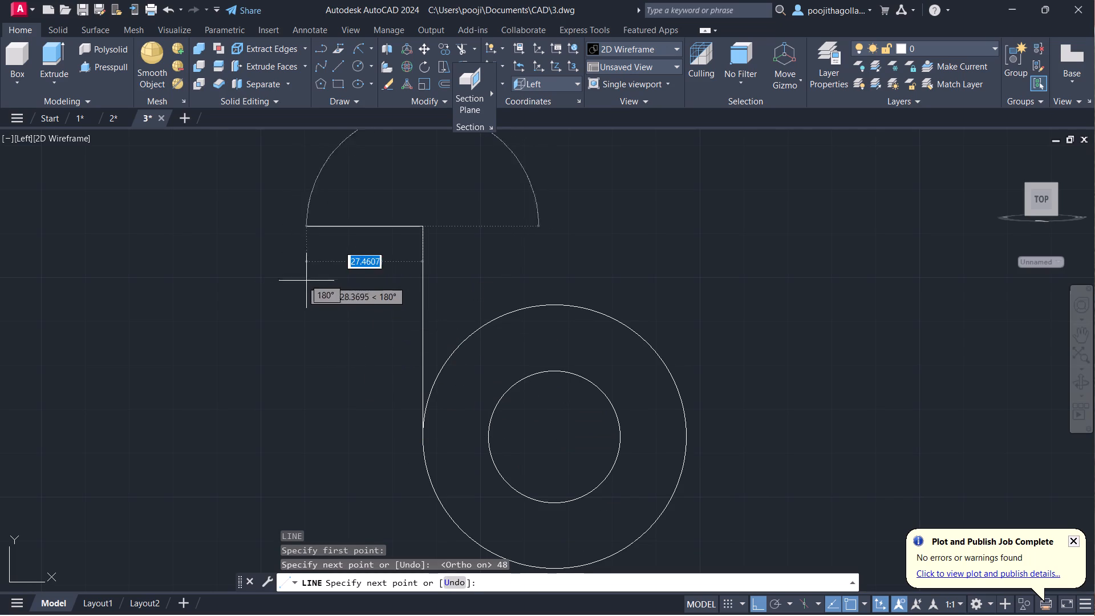
scroll(315, 283, down, 1)
middle_drag(403, 323, 504, 440)
scroll(418, 390, down, 2)
middle_drag(444, 409, 457, 324)
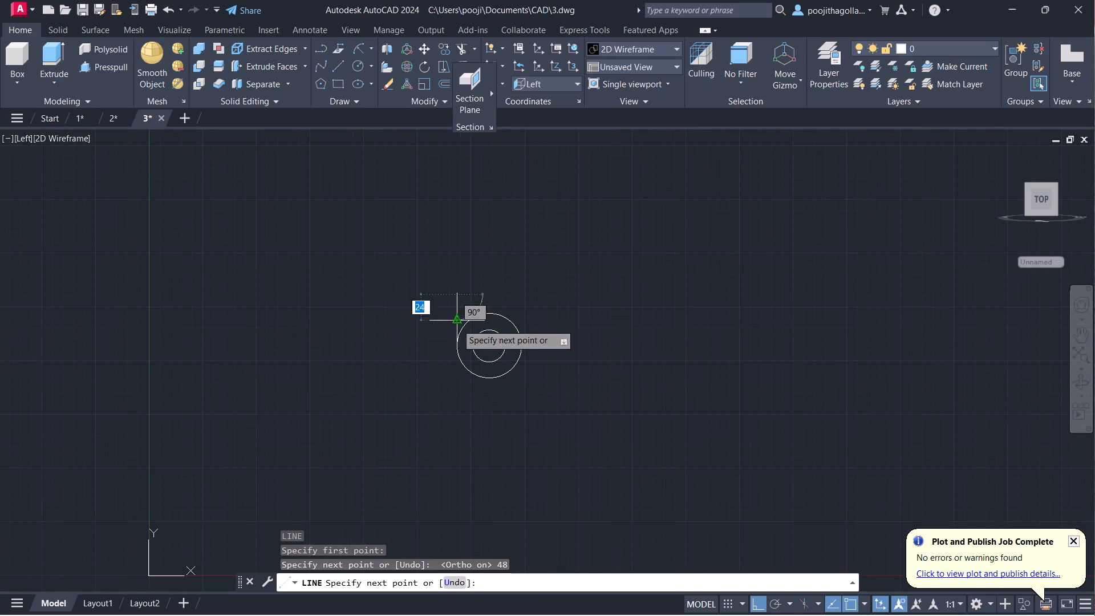
scroll(426, 312, up, 1)
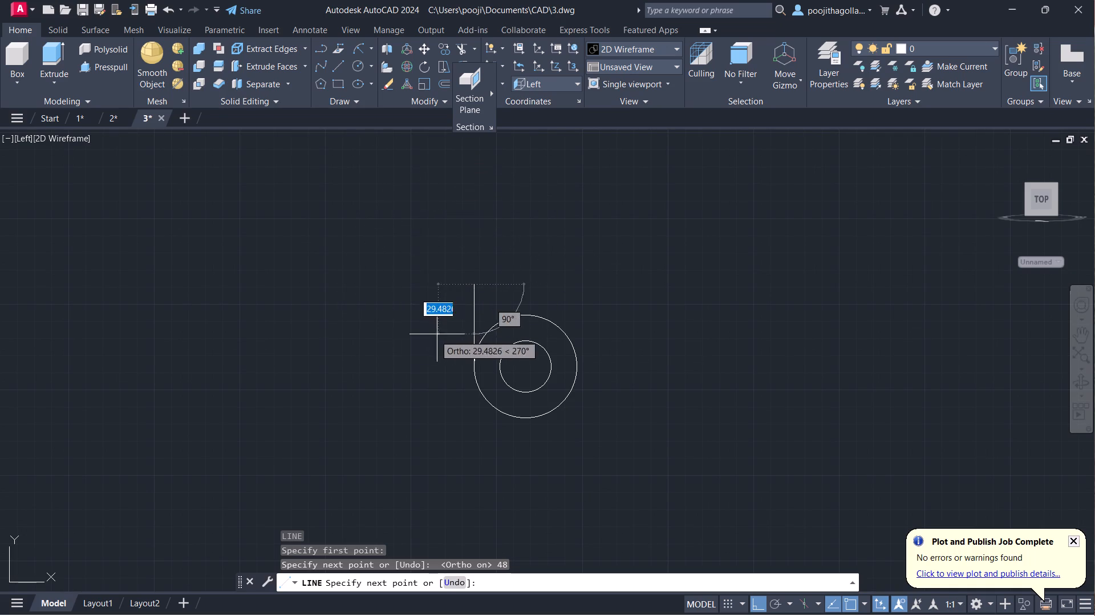
scroll(398, 303, up, 1)
middle_drag(432, 310, 437, 328)
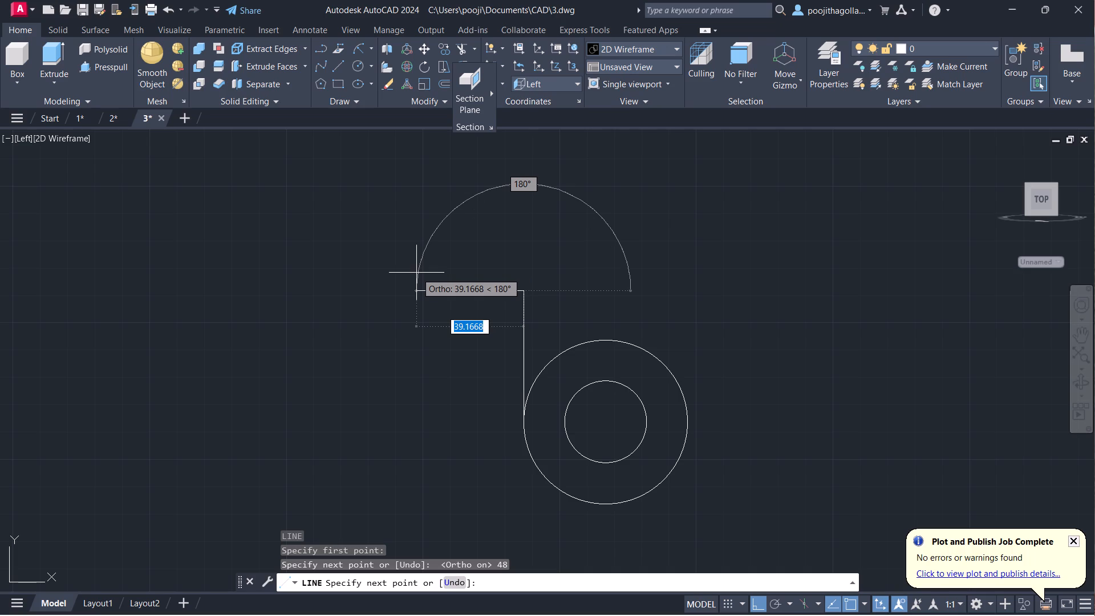
key(Escape)
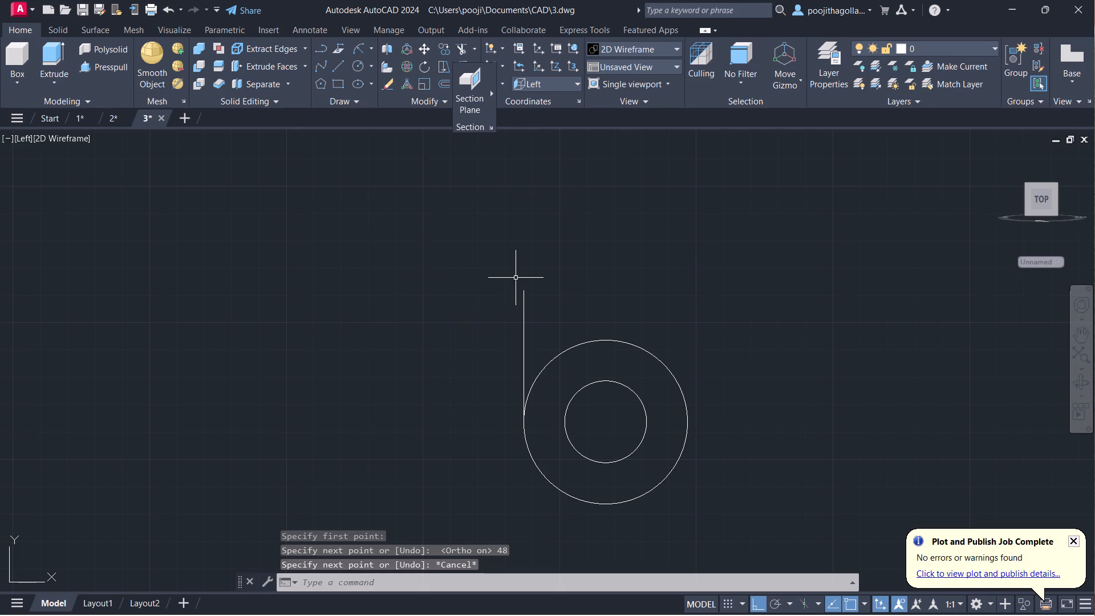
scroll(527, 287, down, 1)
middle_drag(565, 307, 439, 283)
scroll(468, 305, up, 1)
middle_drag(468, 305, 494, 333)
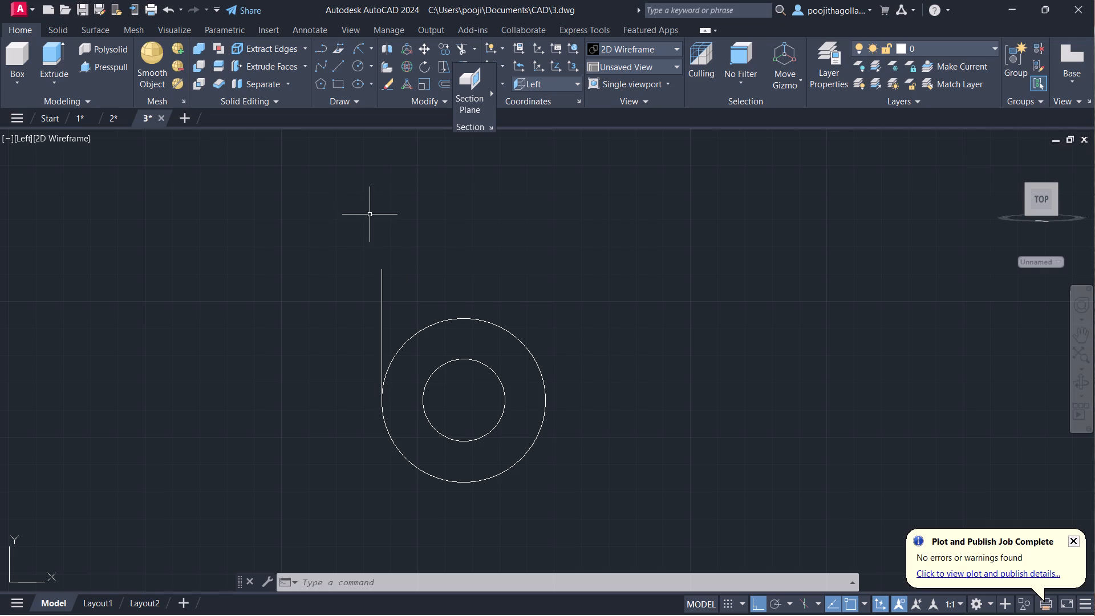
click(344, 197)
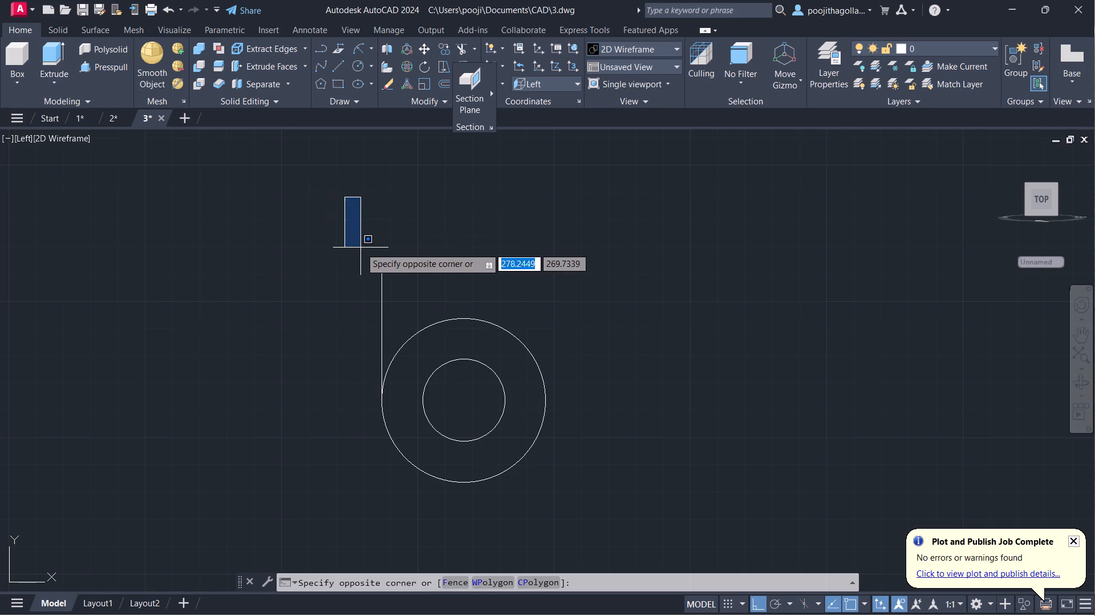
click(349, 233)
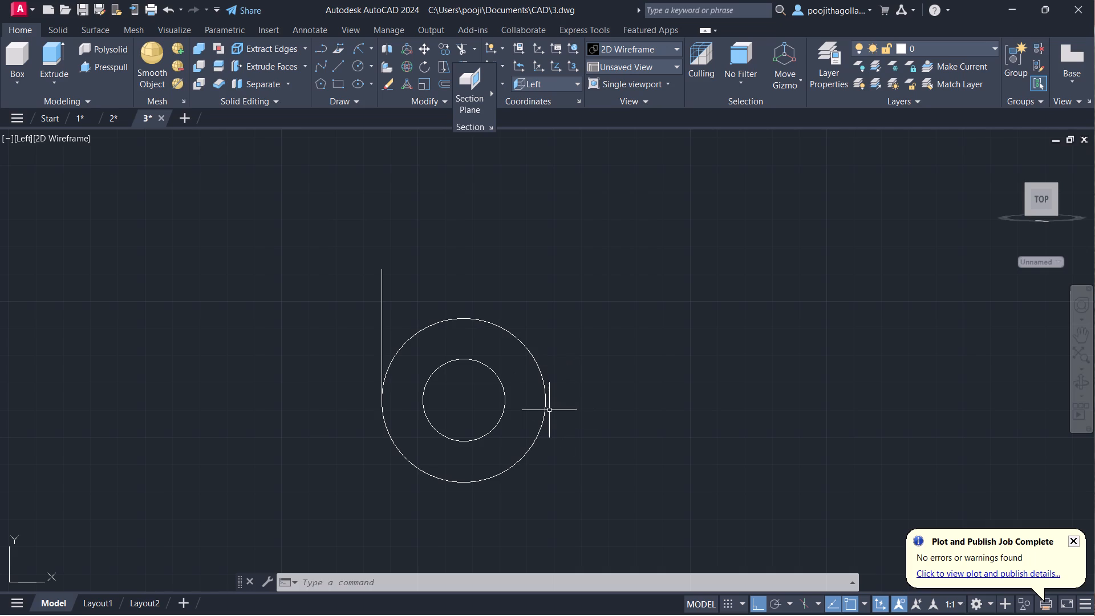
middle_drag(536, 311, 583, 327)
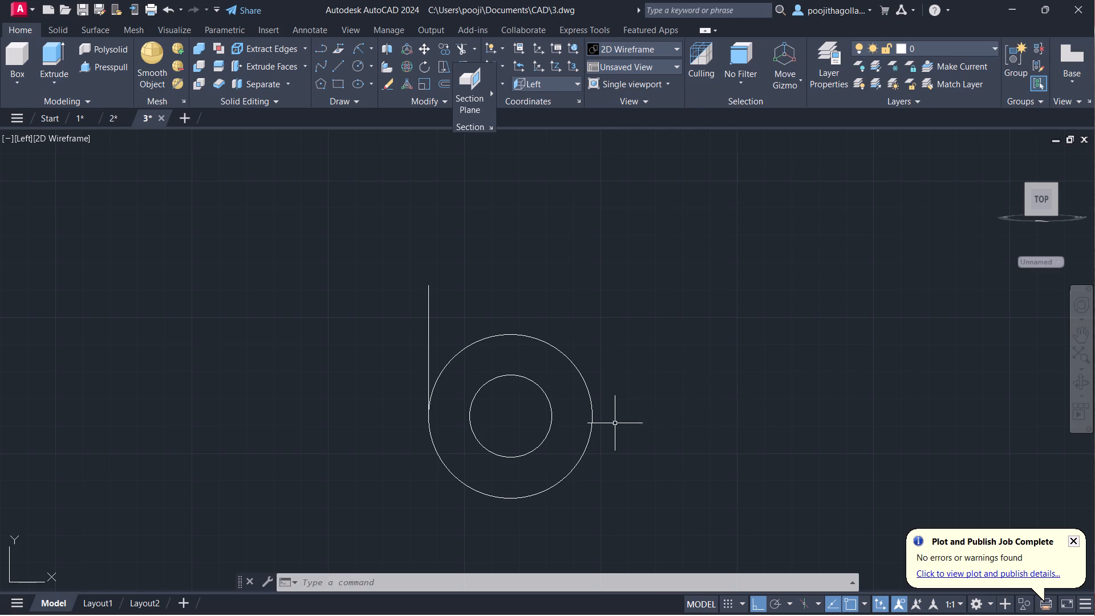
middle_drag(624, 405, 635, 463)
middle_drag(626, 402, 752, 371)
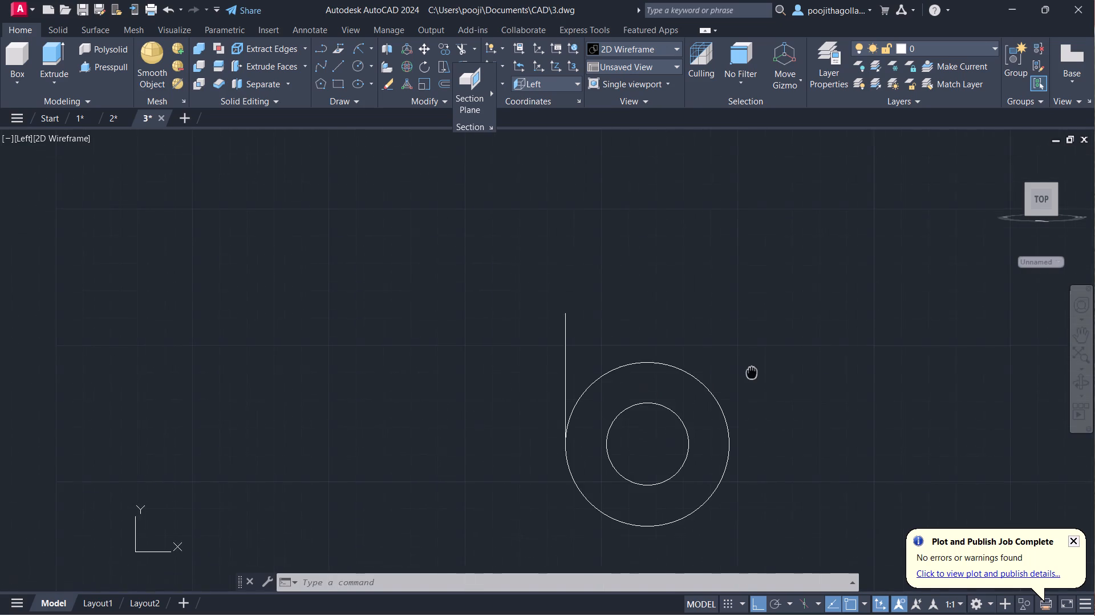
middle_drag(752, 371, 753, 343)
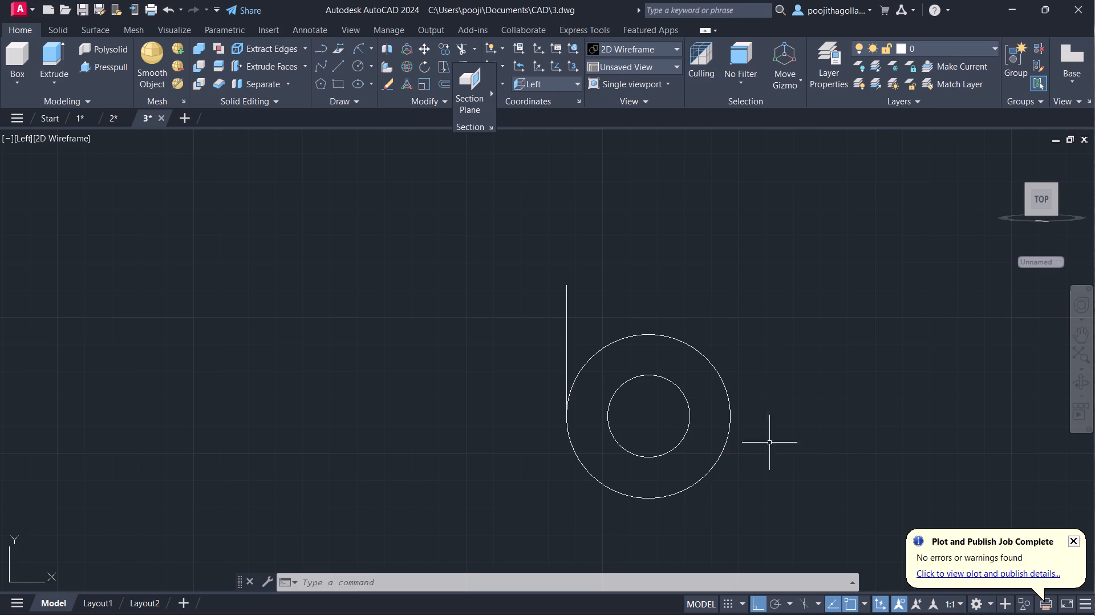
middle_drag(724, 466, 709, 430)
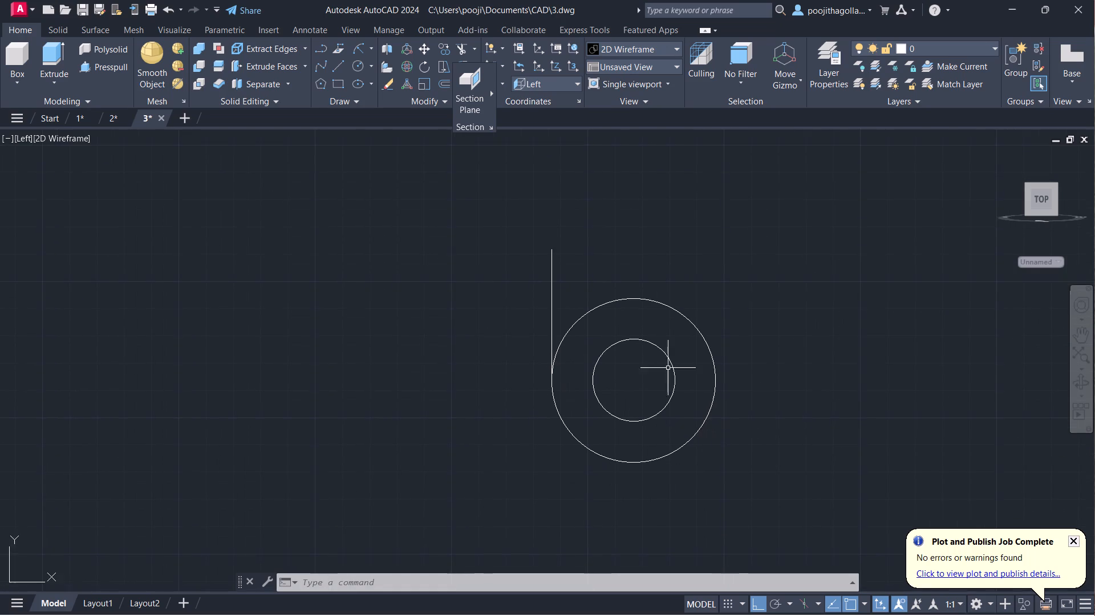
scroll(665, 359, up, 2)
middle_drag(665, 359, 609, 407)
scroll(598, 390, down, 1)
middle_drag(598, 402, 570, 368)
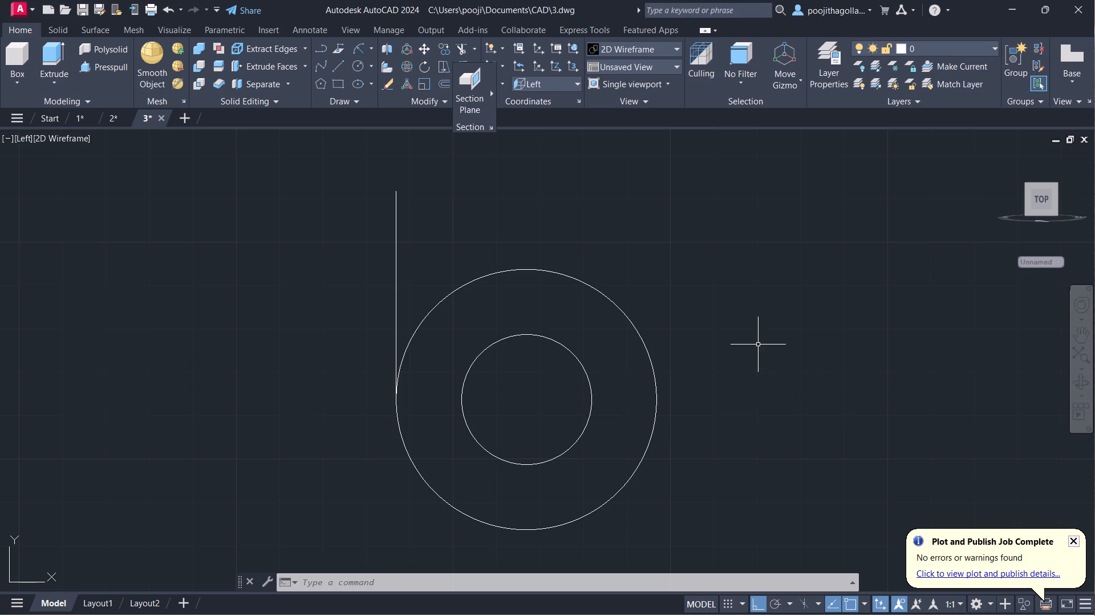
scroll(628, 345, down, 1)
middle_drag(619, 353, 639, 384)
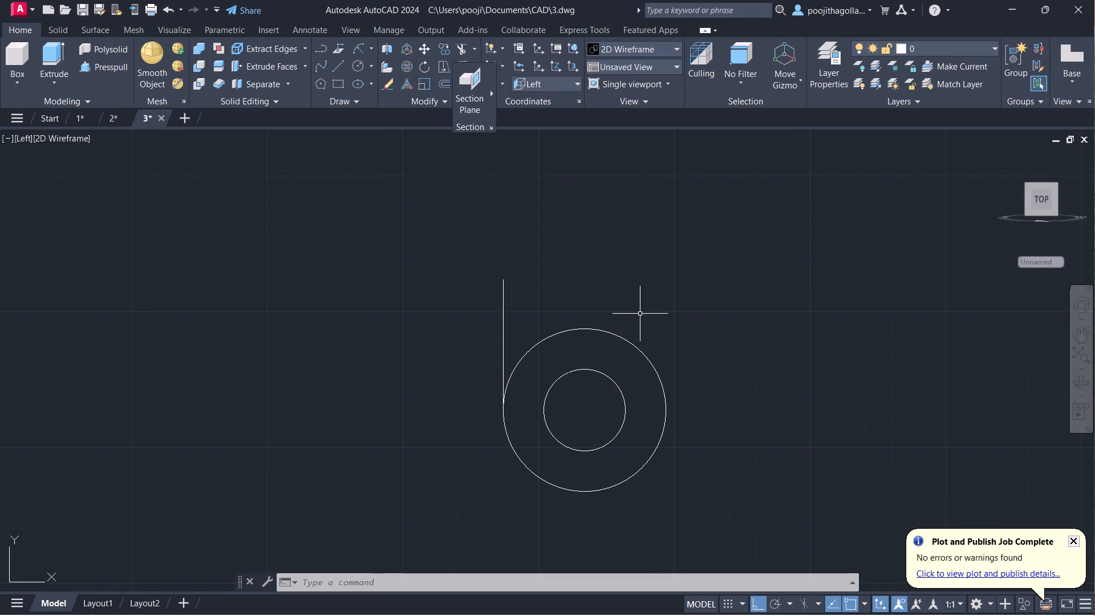
Erase both concentric circles and the vertical line from the drawing.
scroll(645, 304, up, 1)
scroll(724, 268, down, 2)
click(766, 229)
click(541, 422)
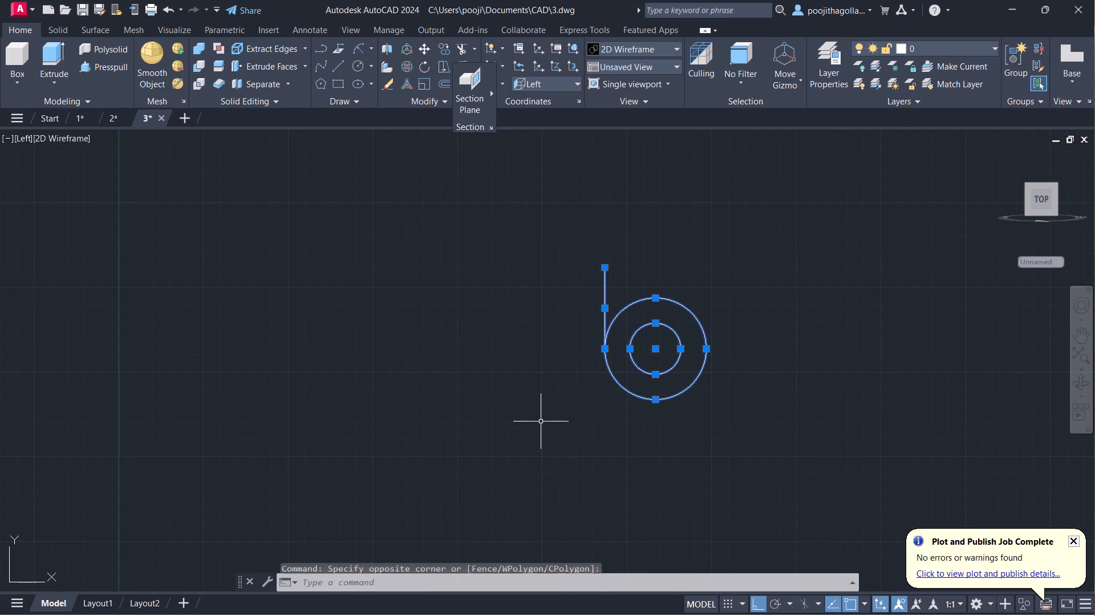
key(Delete)
Switch the viewport from the Left view to the Front view.
scroll(546, 391, up, 1)
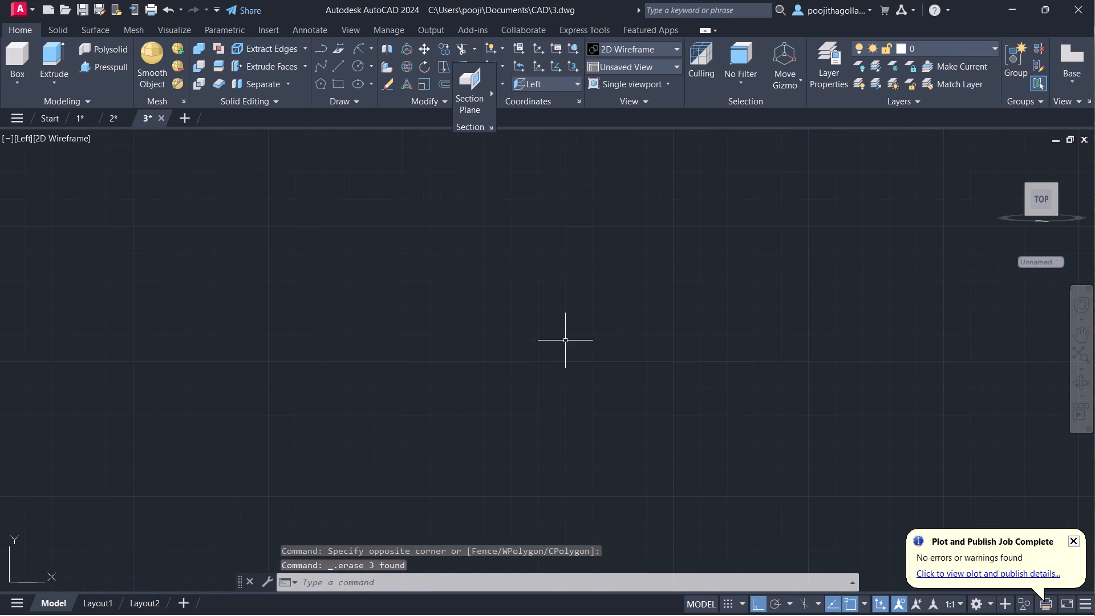
click(18, 132)
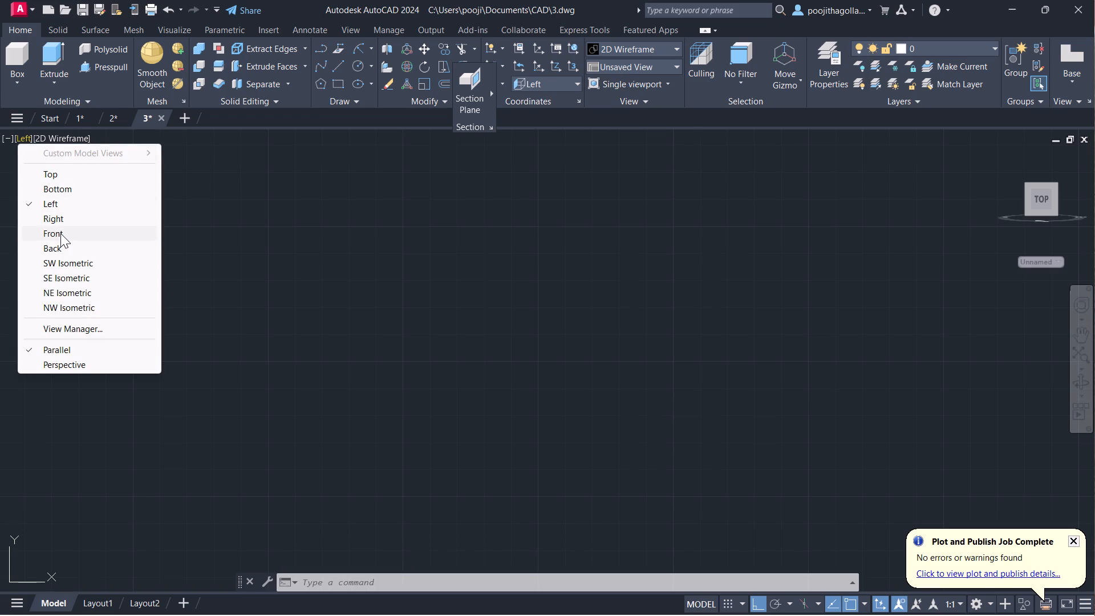
click(60, 233)
Draw a circle of radius 15 in an empty area of the Front view.
scroll(598, 282, down, 2)
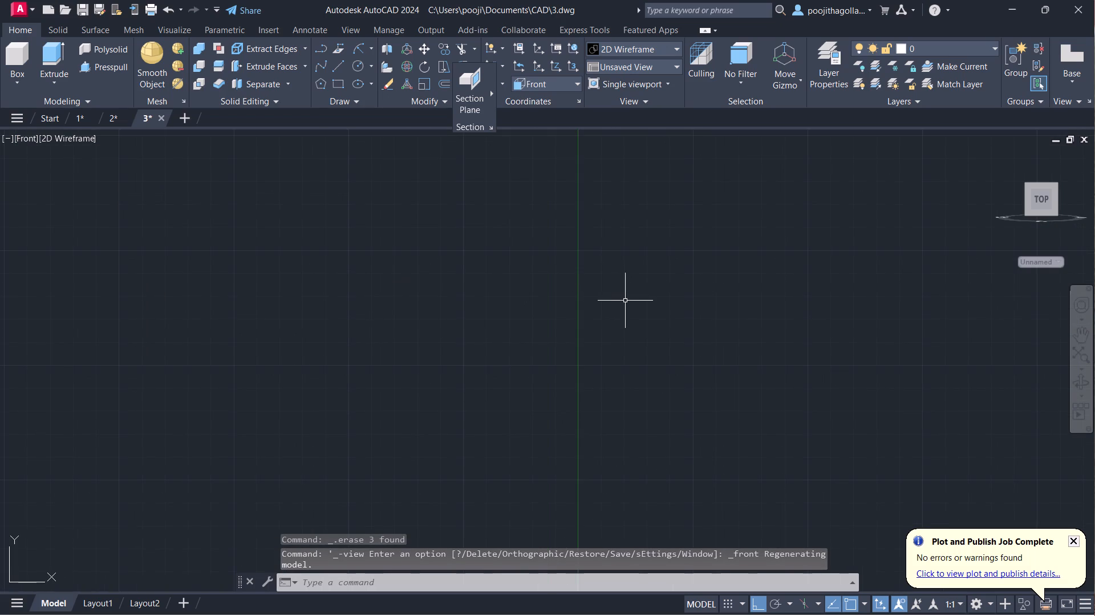
scroll(626, 301, down, 3)
middle_drag(678, 303, 340, 392)
scroll(411, 345, up, 1)
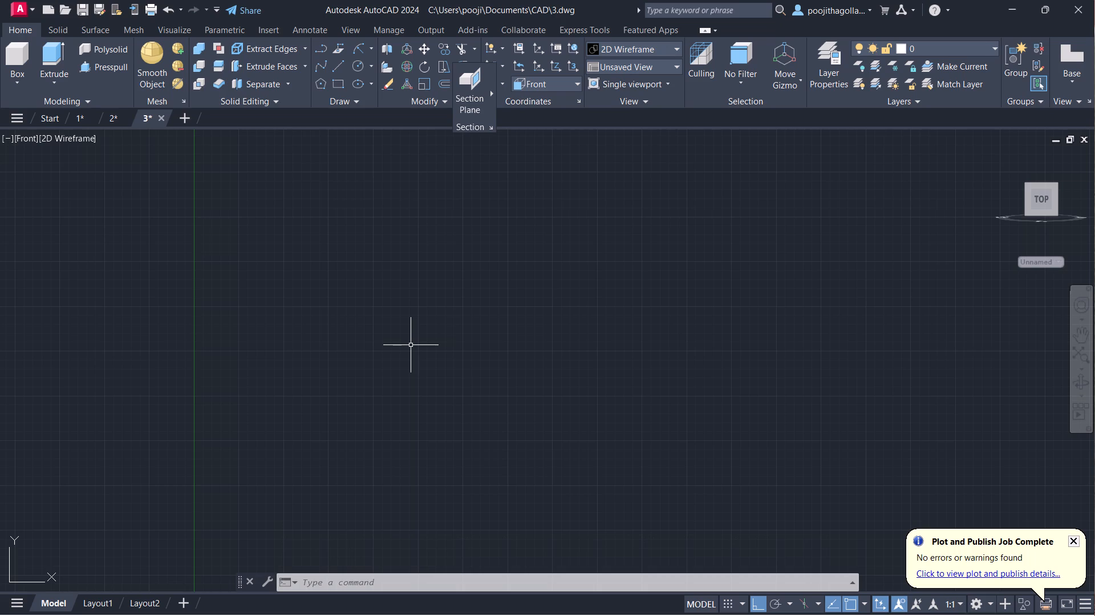
key(c)
key(Return)
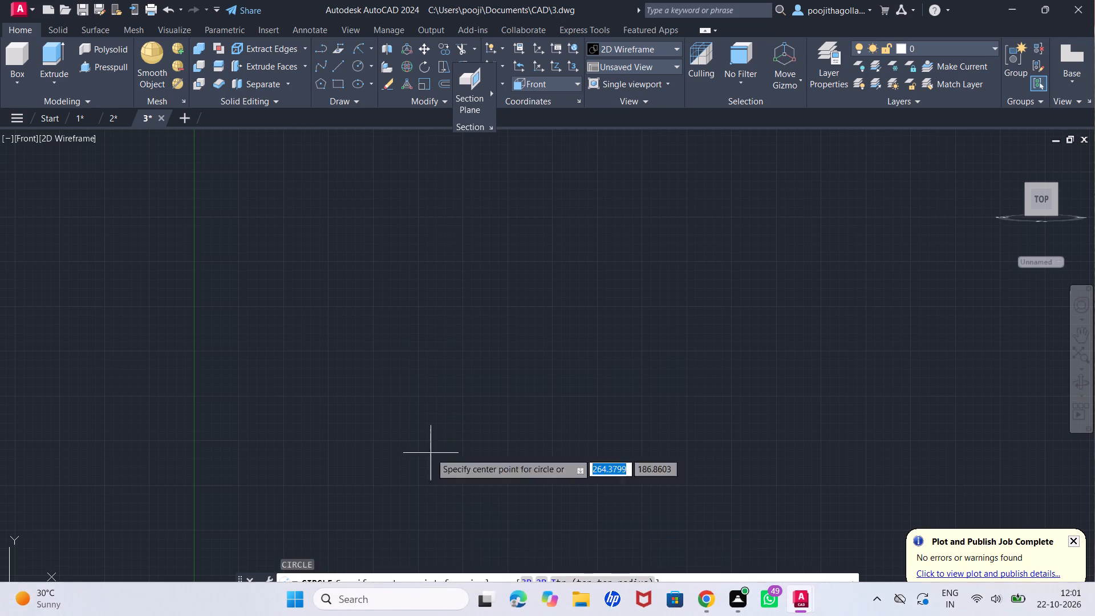
click(493, 371)
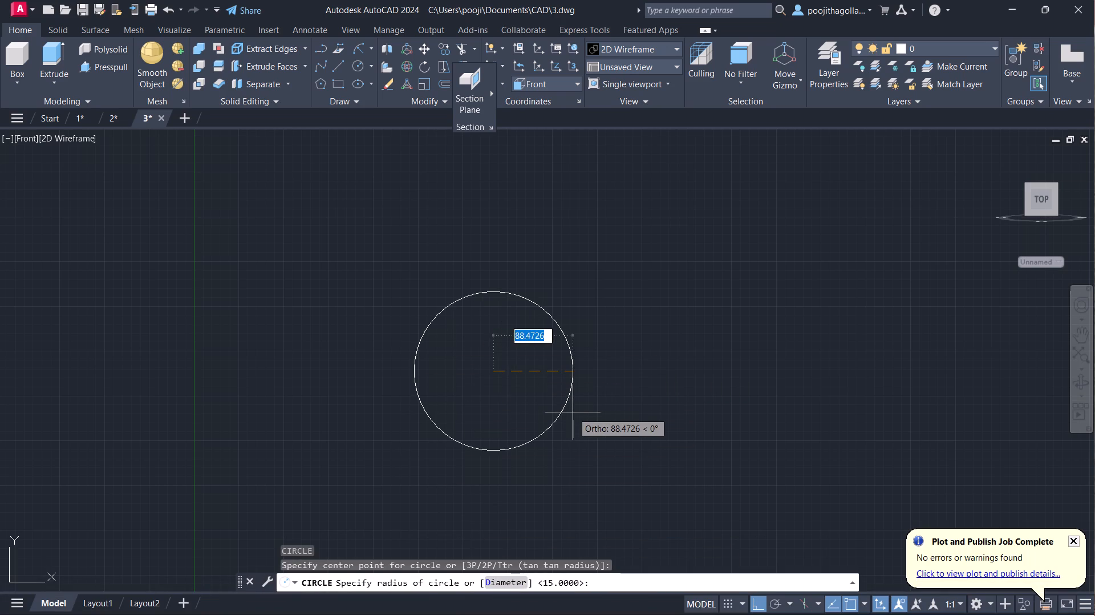
text(15)
key(Return)
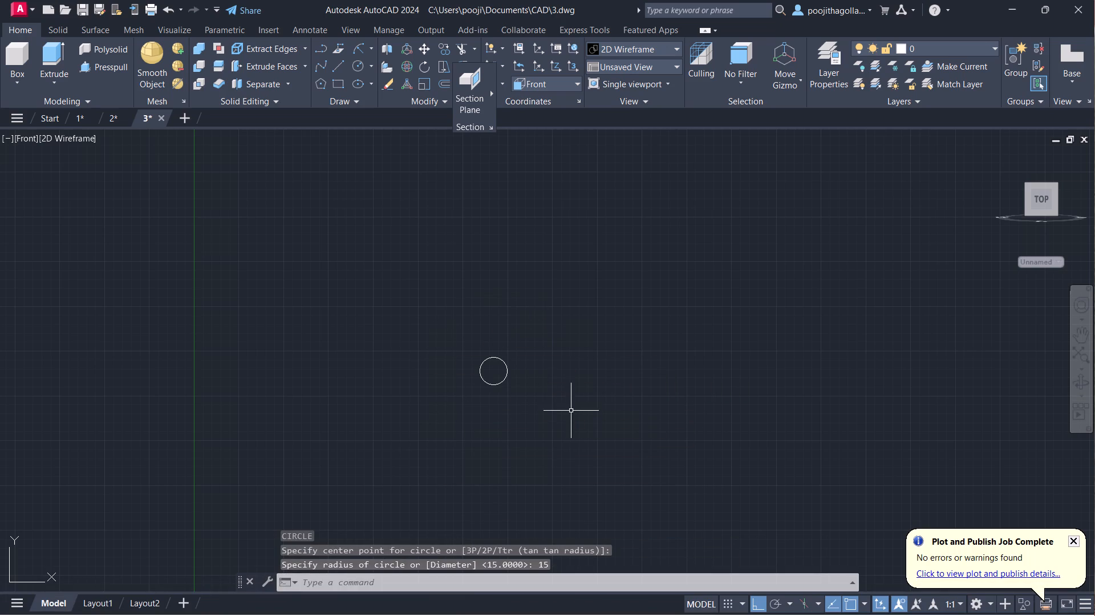
Draw a concentric circle of radius 30 around the radius 15 circle.
scroll(461, 371, up, 2)
scroll(517, 379, up, 2)
middle_drag(529, 374, 463, 390)
key(space)
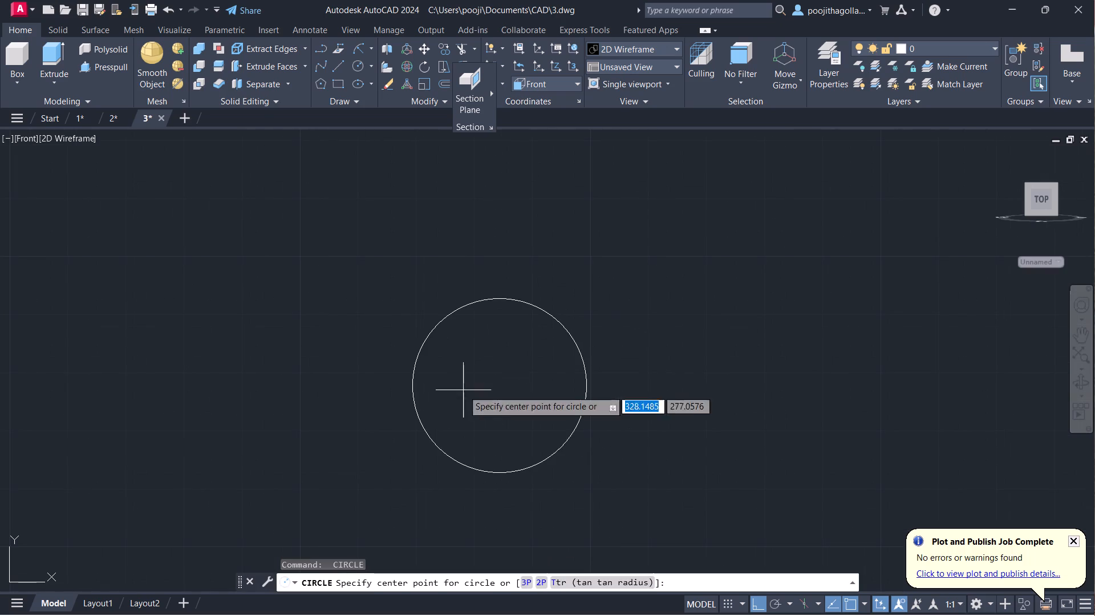
click(504, 387)
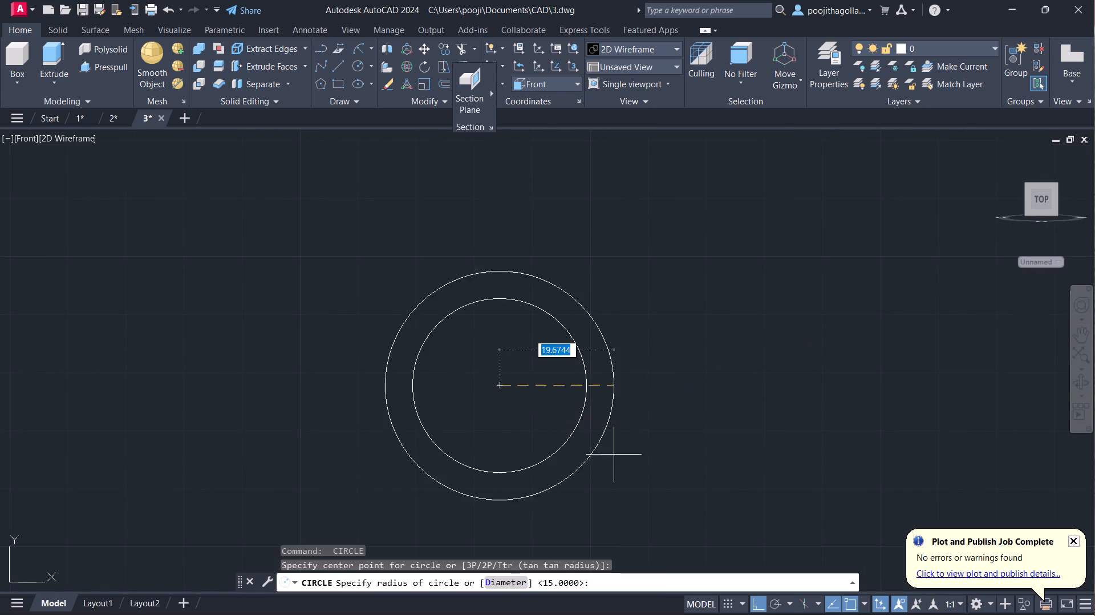
text(30)
key(Return)
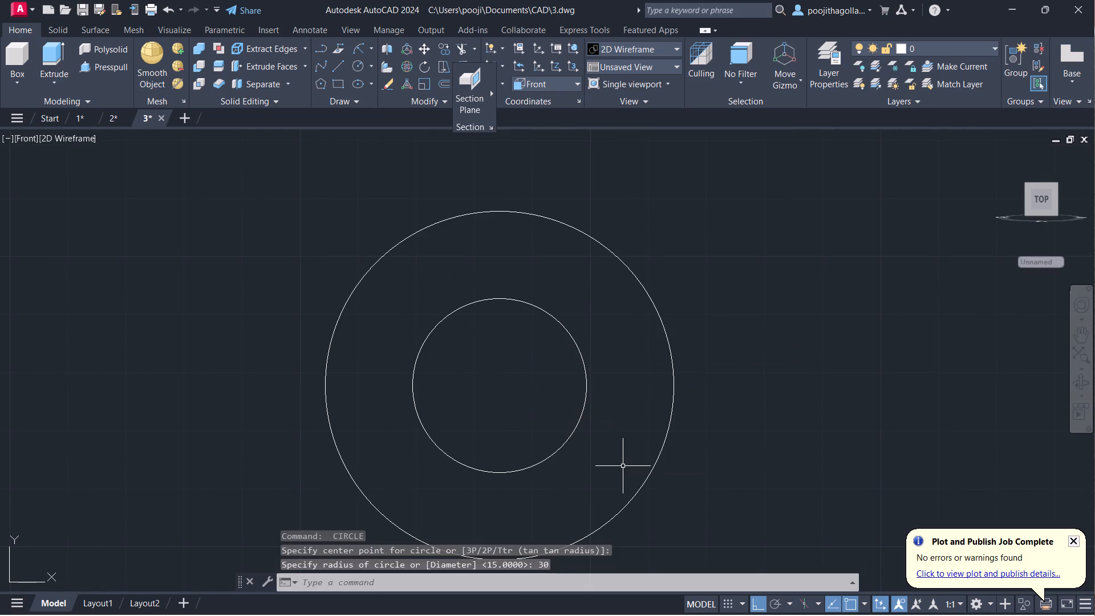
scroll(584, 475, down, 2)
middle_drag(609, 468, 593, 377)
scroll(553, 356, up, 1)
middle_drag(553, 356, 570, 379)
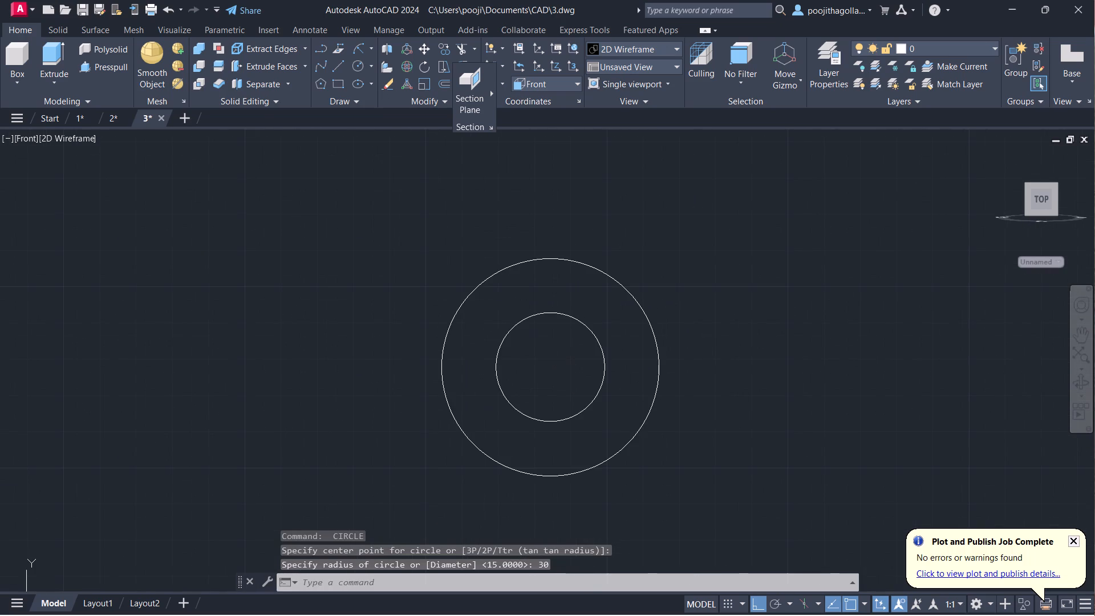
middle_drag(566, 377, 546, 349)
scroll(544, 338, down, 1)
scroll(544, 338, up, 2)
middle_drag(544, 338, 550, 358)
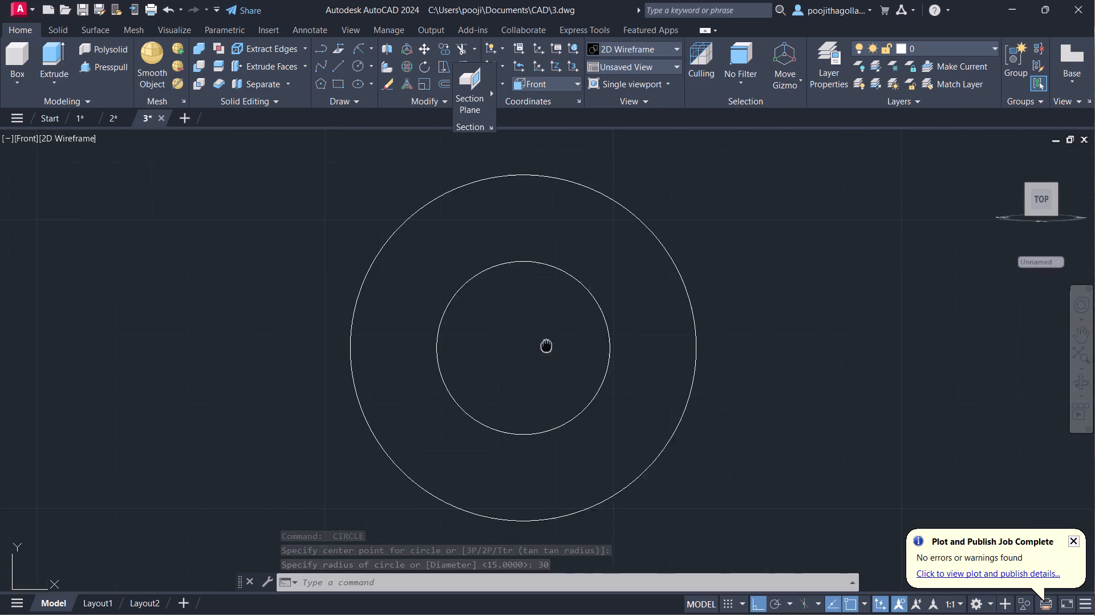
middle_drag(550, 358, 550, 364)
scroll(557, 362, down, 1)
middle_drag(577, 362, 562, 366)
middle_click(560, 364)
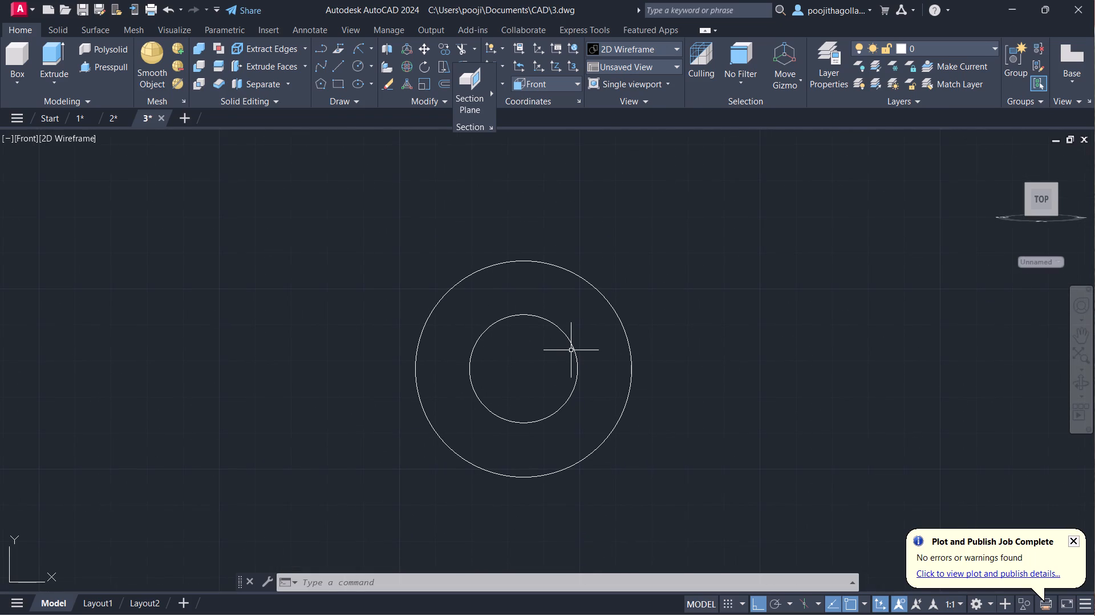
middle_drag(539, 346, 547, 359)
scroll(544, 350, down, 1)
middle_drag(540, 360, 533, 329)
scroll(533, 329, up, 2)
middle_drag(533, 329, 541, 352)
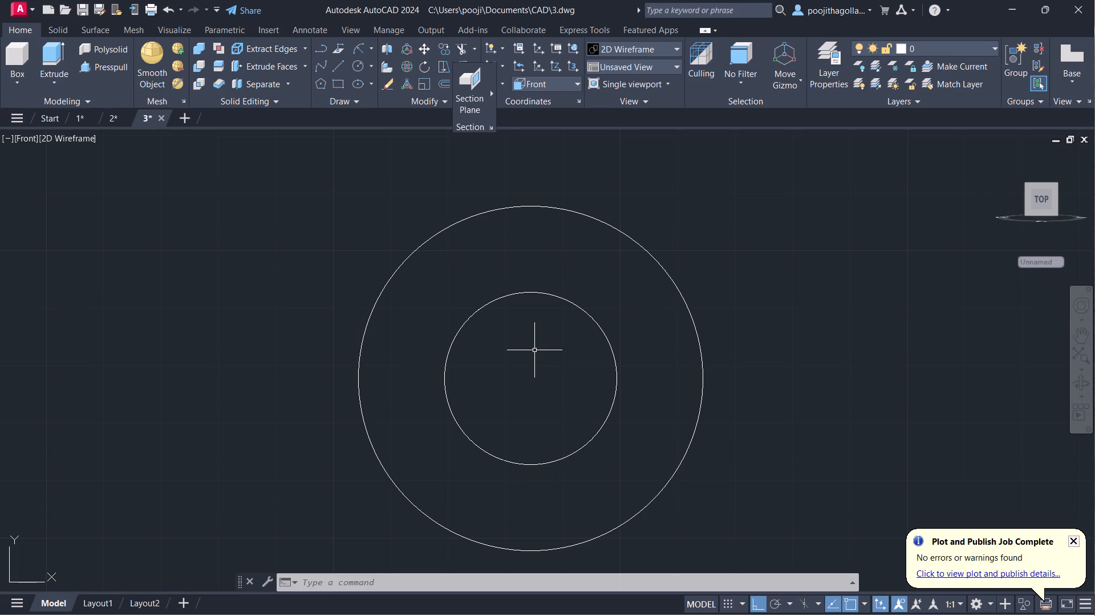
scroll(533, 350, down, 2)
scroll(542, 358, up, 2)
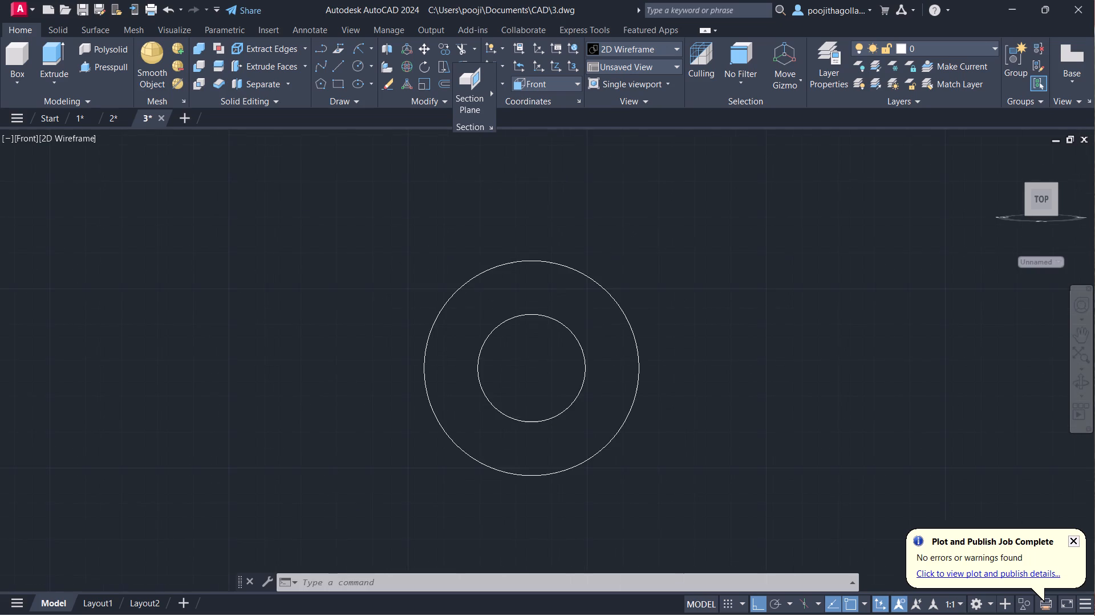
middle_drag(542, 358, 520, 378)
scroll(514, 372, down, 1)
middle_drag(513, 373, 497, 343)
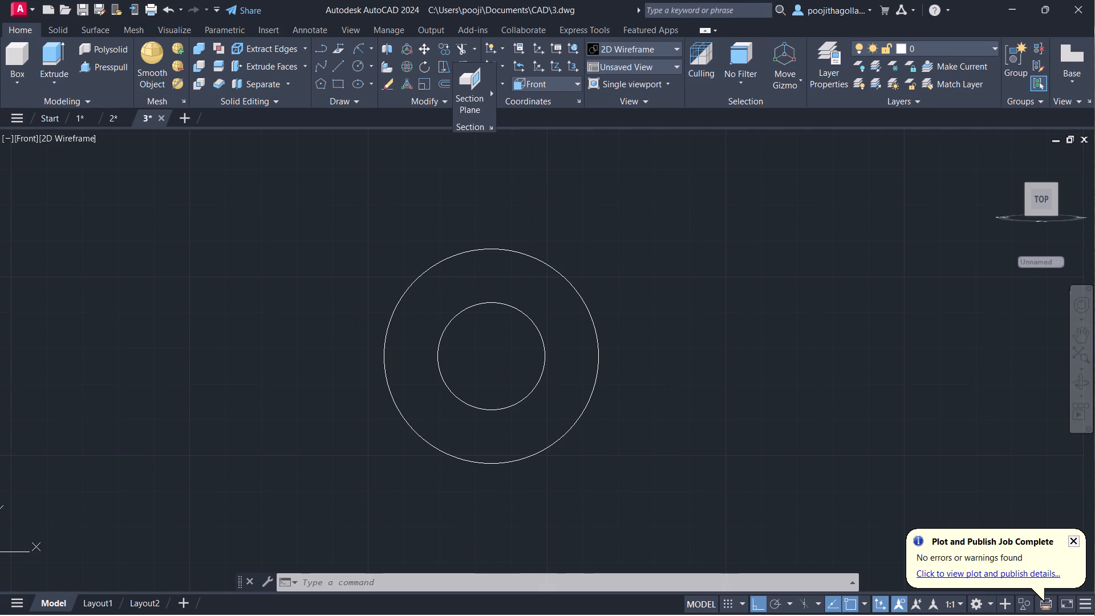
Draw three connected orthogonal lines to the right of the circles: a horizontal one, a longer one downward, and a short one back left.
click(340, 65)
click(745, 337)
click(890, 337)
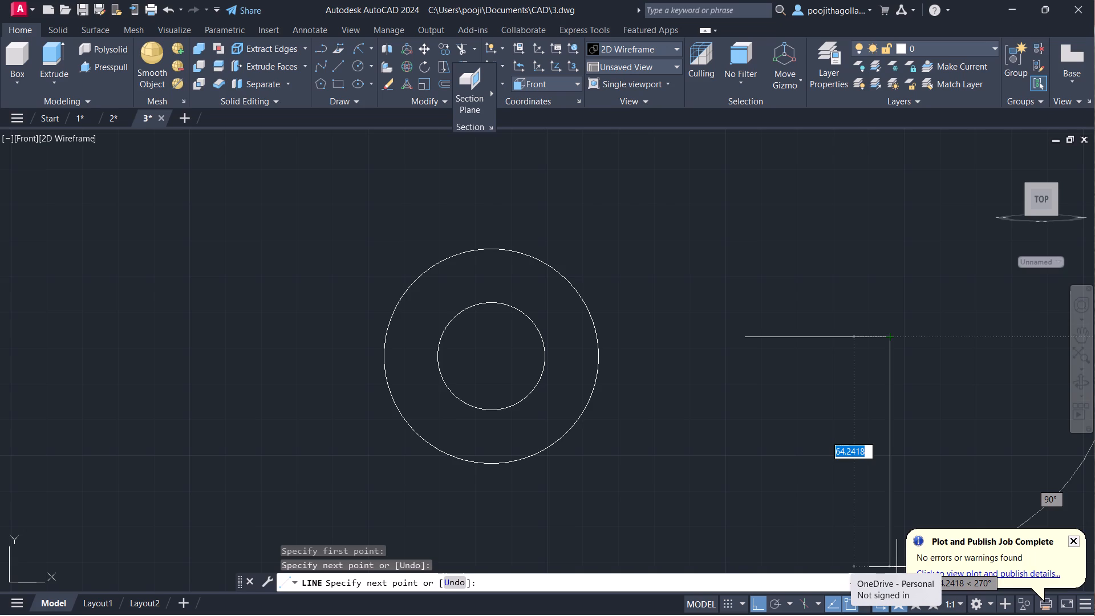
click(883, 457)
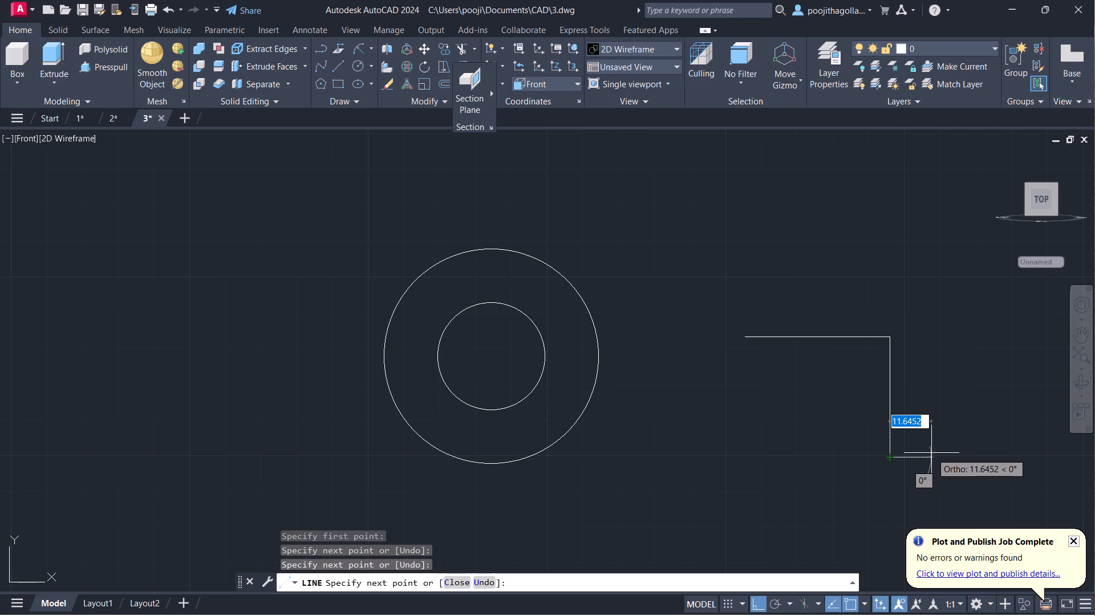
click(875, 453)
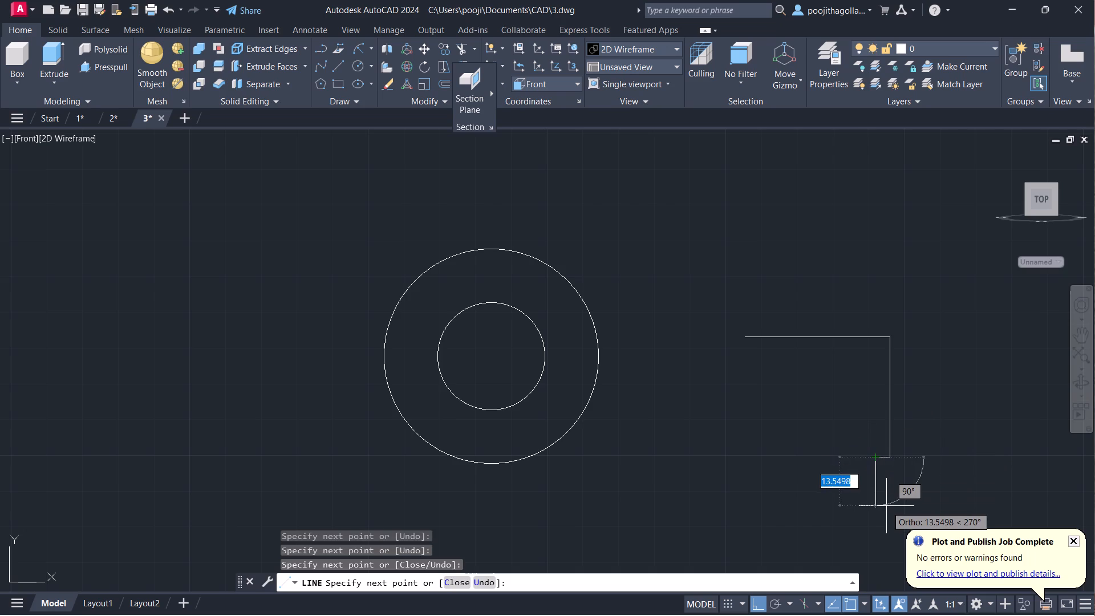
key(Escape)
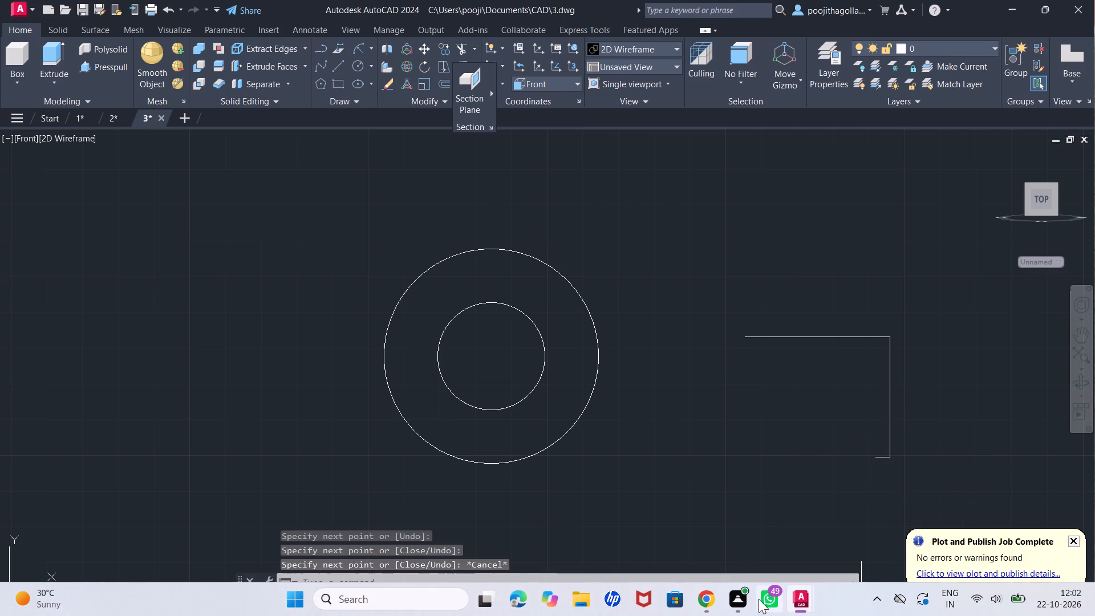
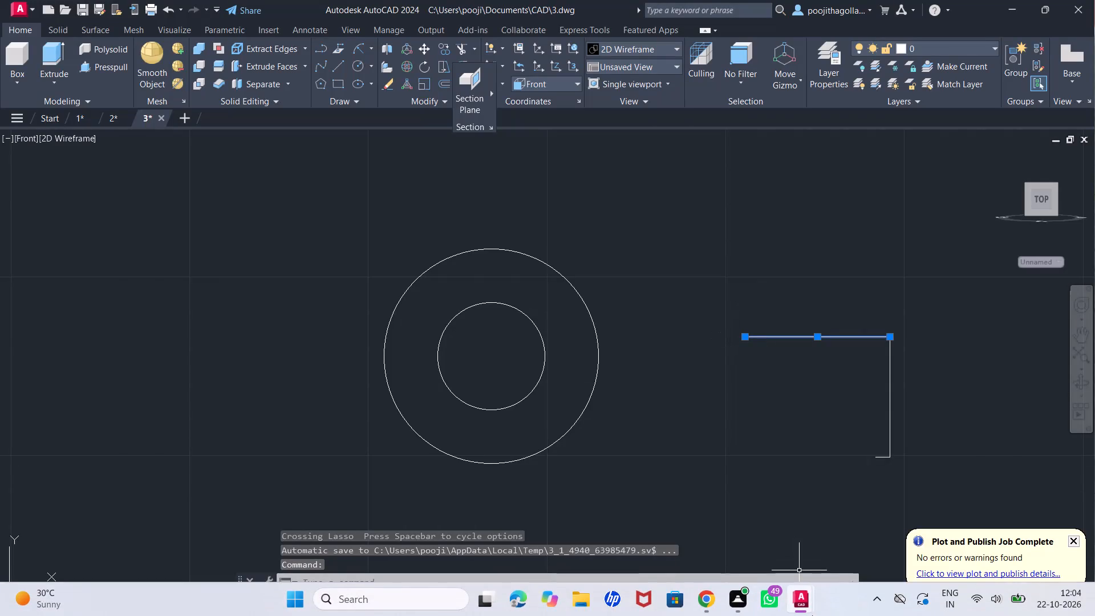
Delete the three connected lines drawn to the right of the concentric circles.
click(862, 254)
click(836, 279)
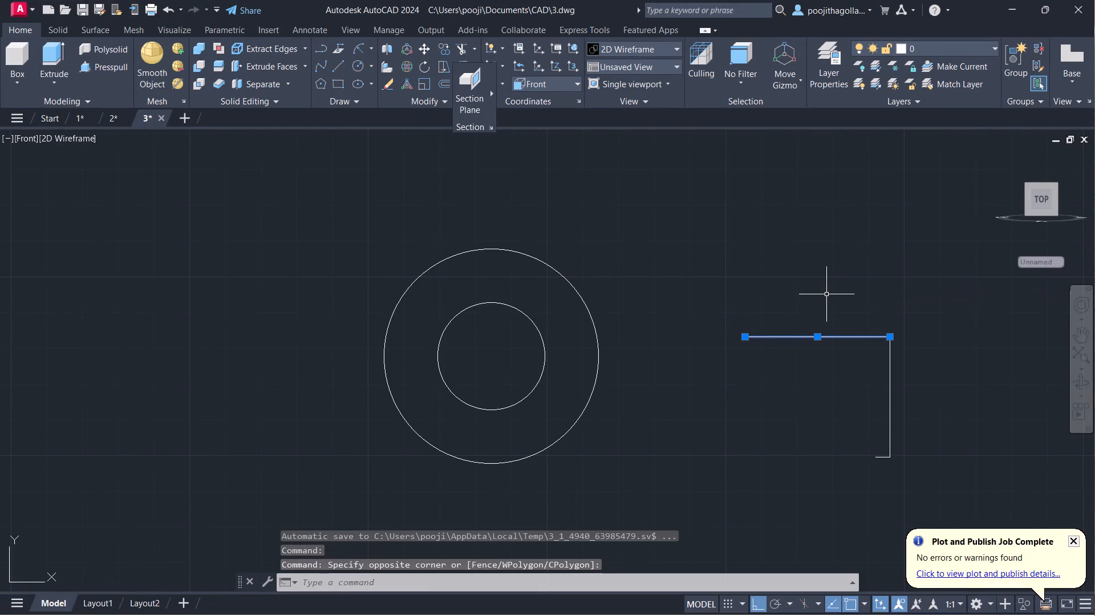
key(Escape)
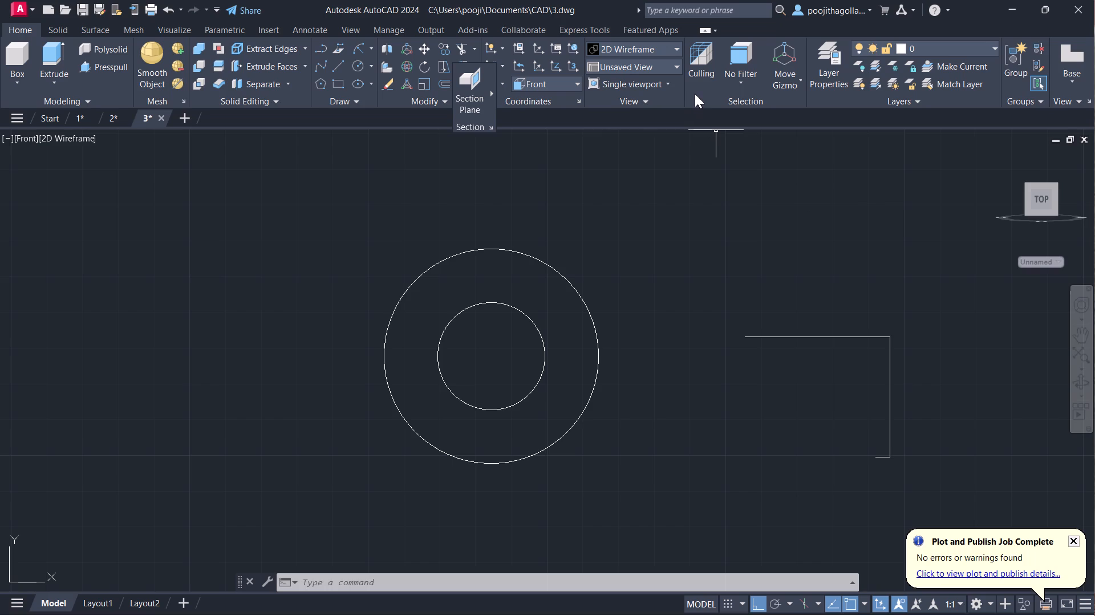
scroll(868, 341, up, 2)
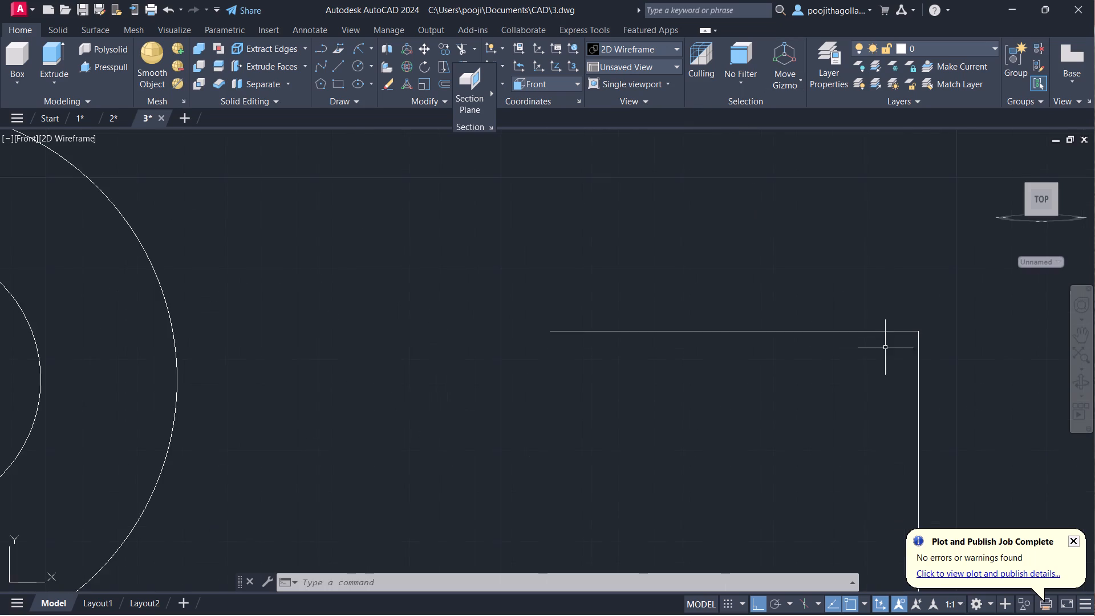
middle_drag(886, 347, 774, 256)
scroll(761, 242, down, 1)
middle_drag(778, 291, 780, 298)
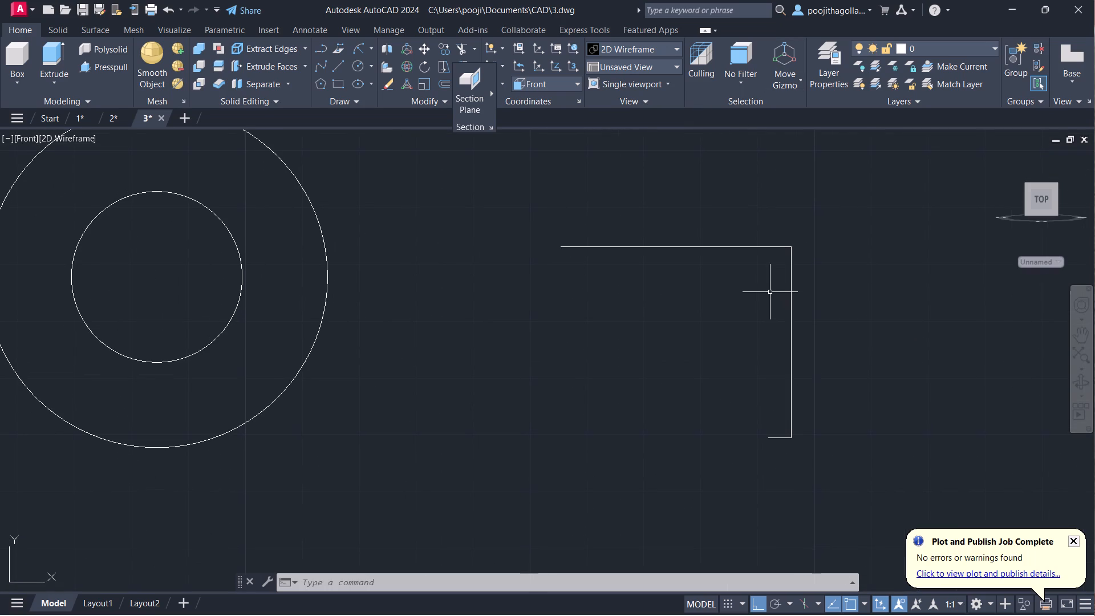
scroll(769, 290, down, 1)
scroll(727, 291, up, 1)
scroll(764, 287, down, 1)
middle_drag(765, 298, 755, 285)
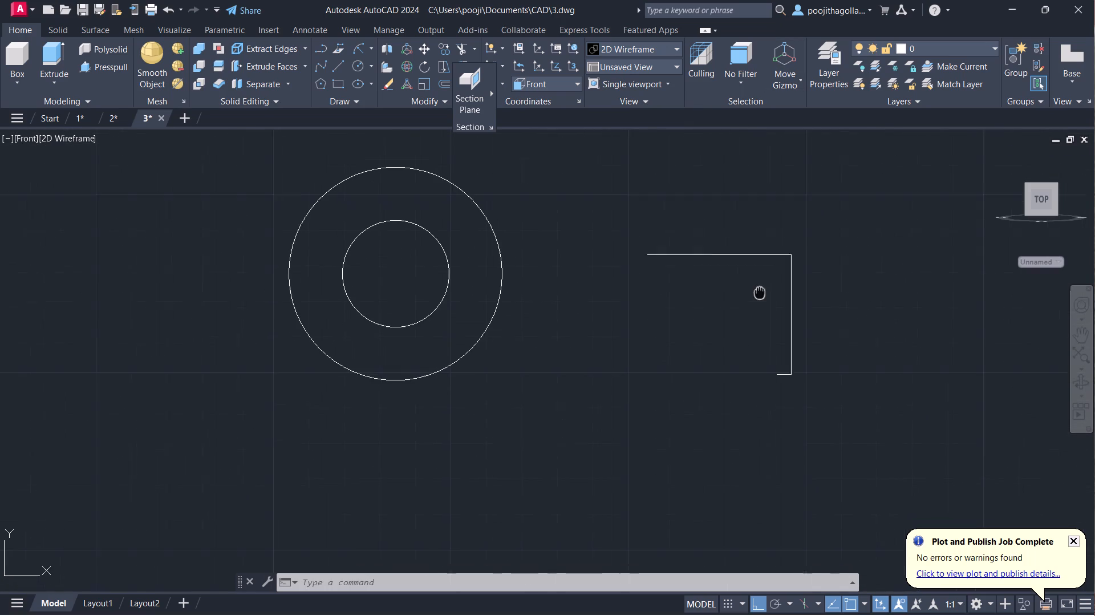
middle_drag(755, 285, 749, 275)
scroll(755, 282, up, 1)
middle_drag(757, 277, 756, 306)
scroll(748, 297, down, 1)
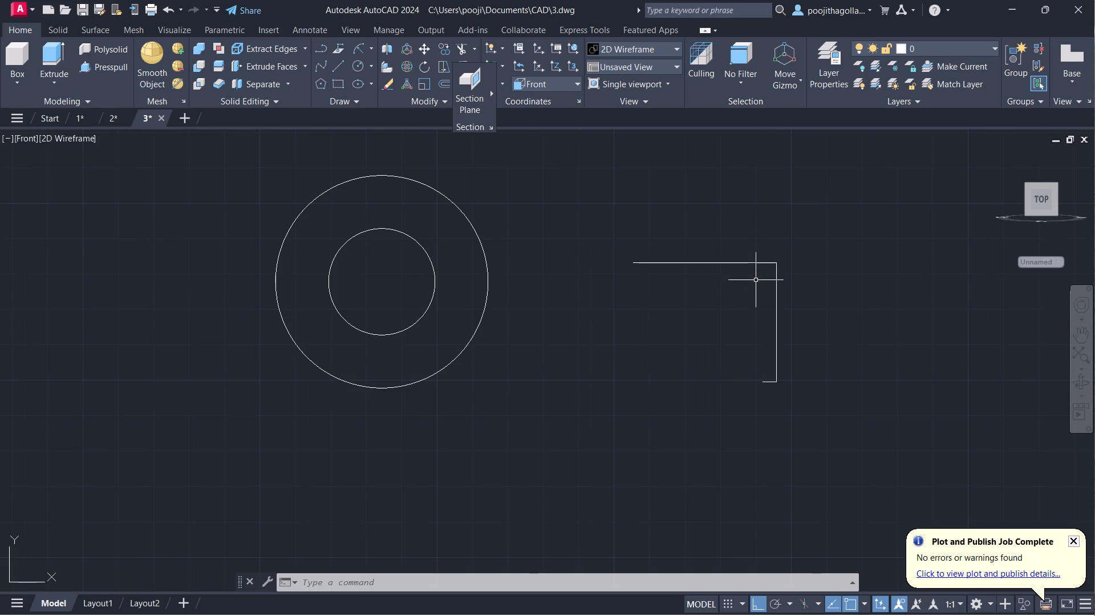
scroll(756, 277, up, 1)
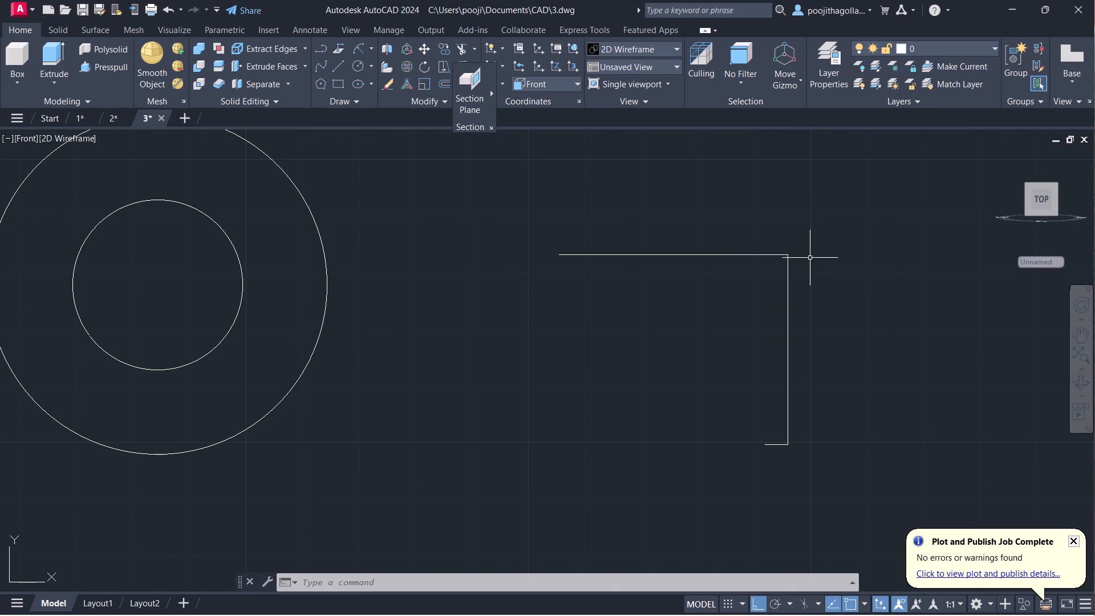
click(760, 254)
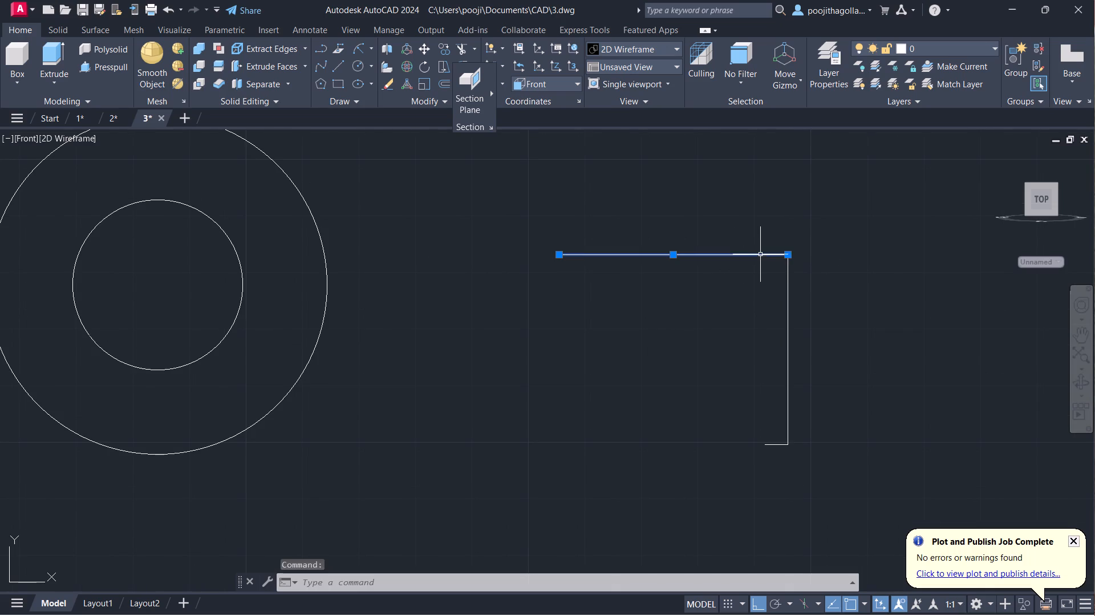
click(789, 283)
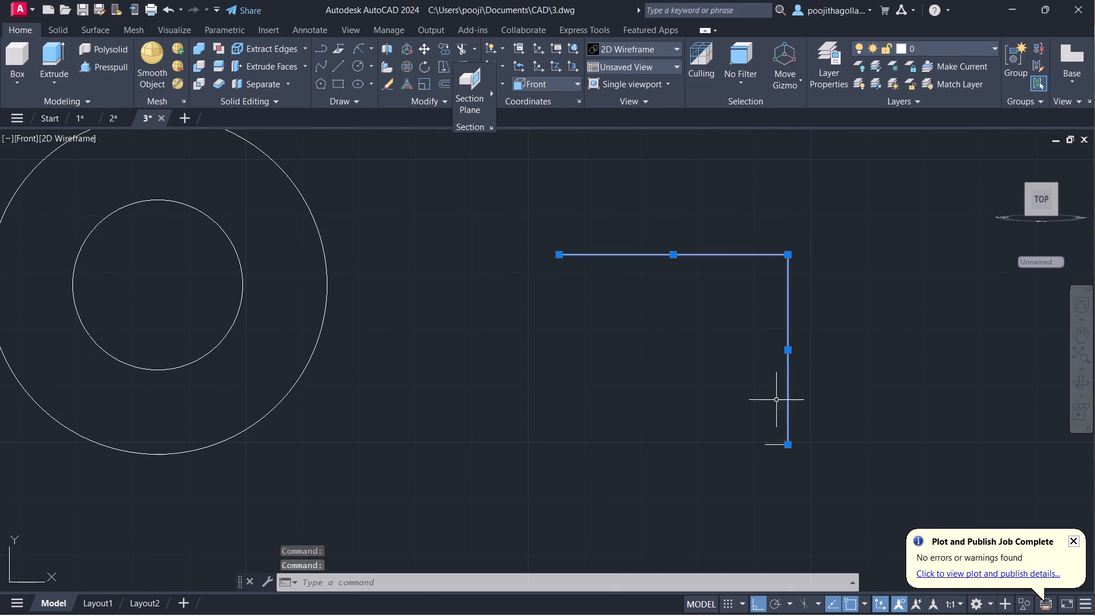
click(768, 443)
key(Delete)
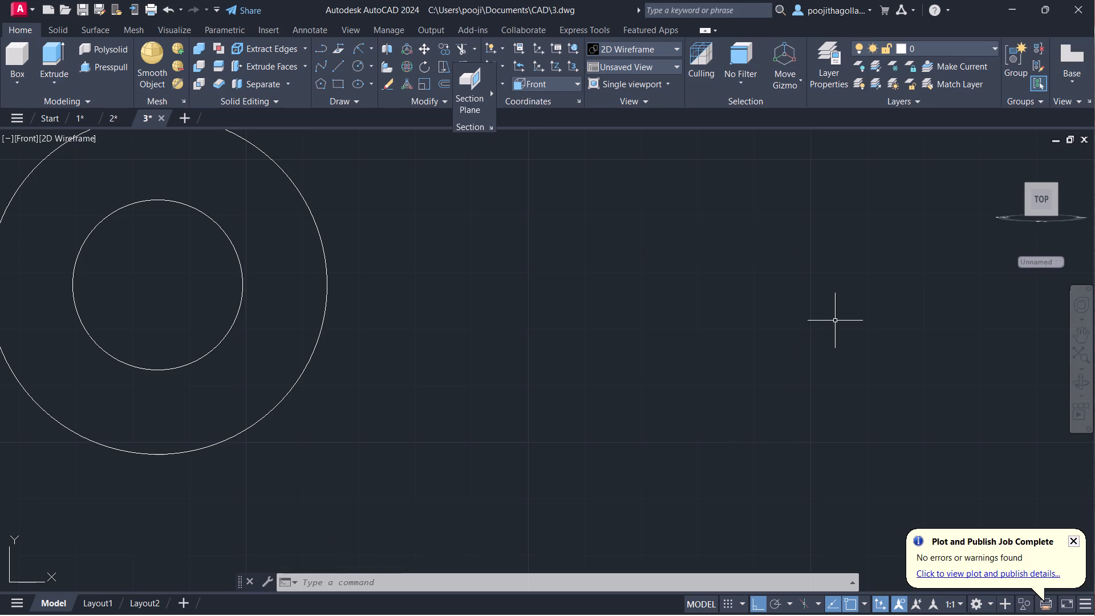
Draw a near-rectangular outline of connected lines, about 50 high, to the right of the circles, joining back to its starting corner.
scroll(528, 349, down, 1)
middle_drag(506, 351, 667, 436)
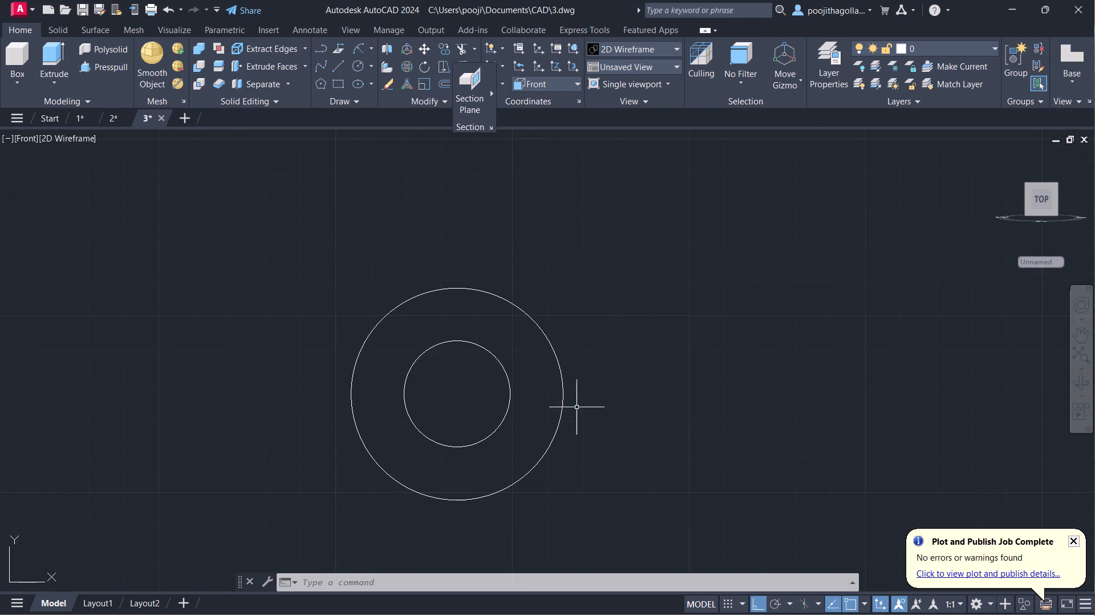
scroll(573, 407, up, 1)
middle_drag(581, 399, 661, 354)
scroll(599, 359, down, 1)
middle_drag(595, 363, 599, 374)
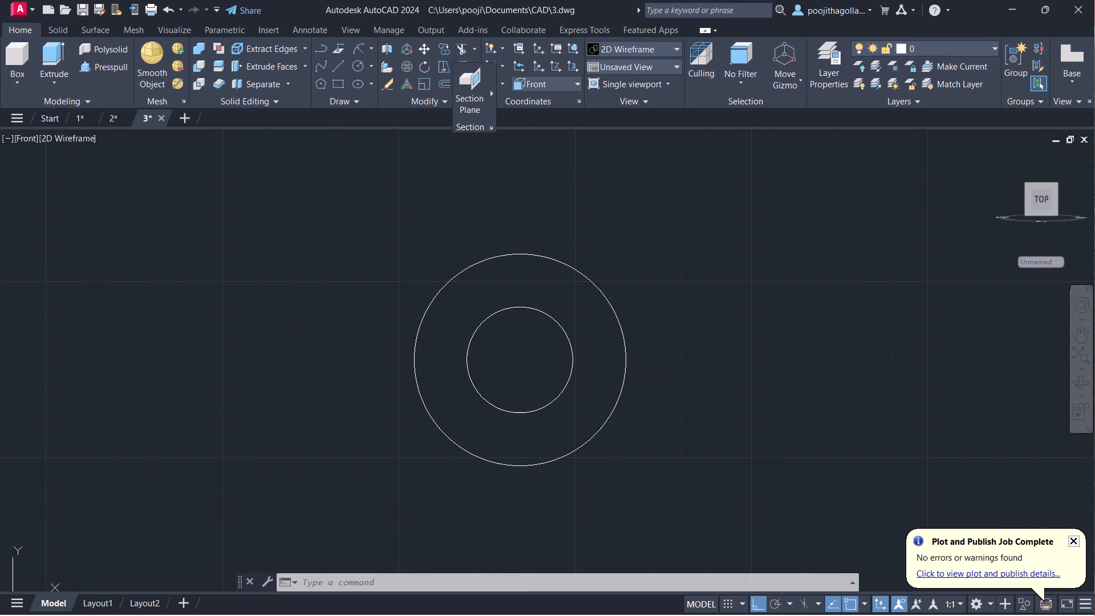
scroll(599, 374, up, 1)
middle_drag(599, 374, 609, 353)
scroll(609, 353, down, 1)
middle_drag(613, 353, 616, 366)
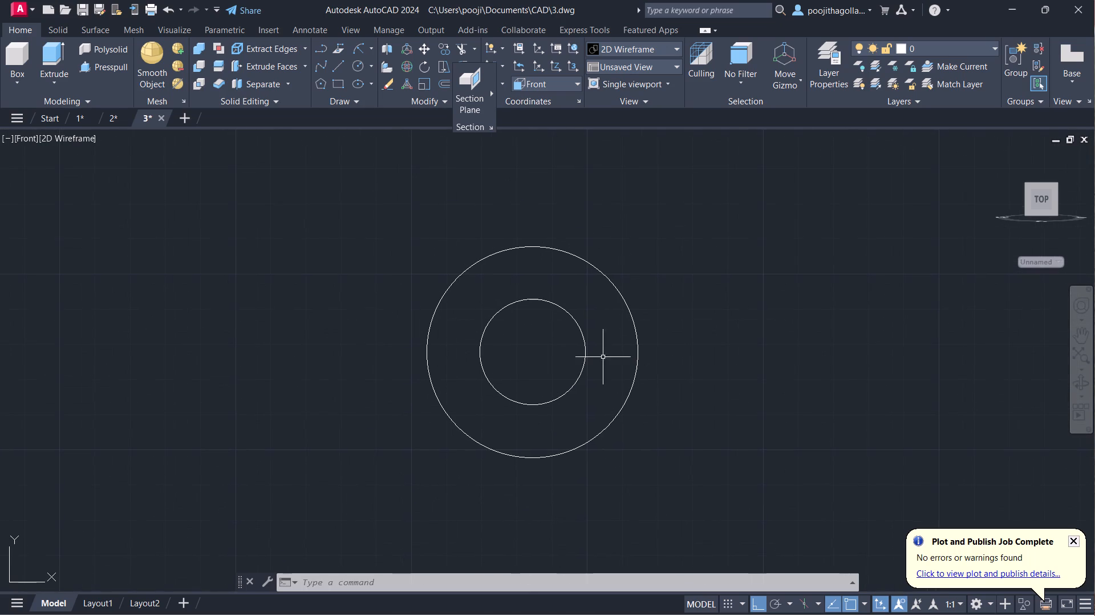
click(334, 67)
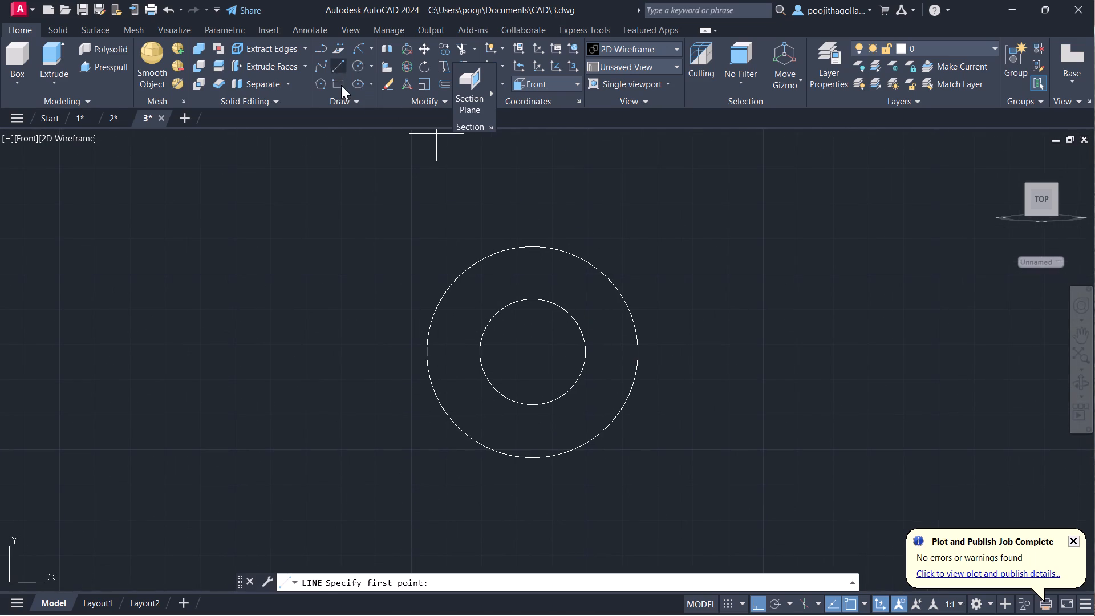
click(731, 273)
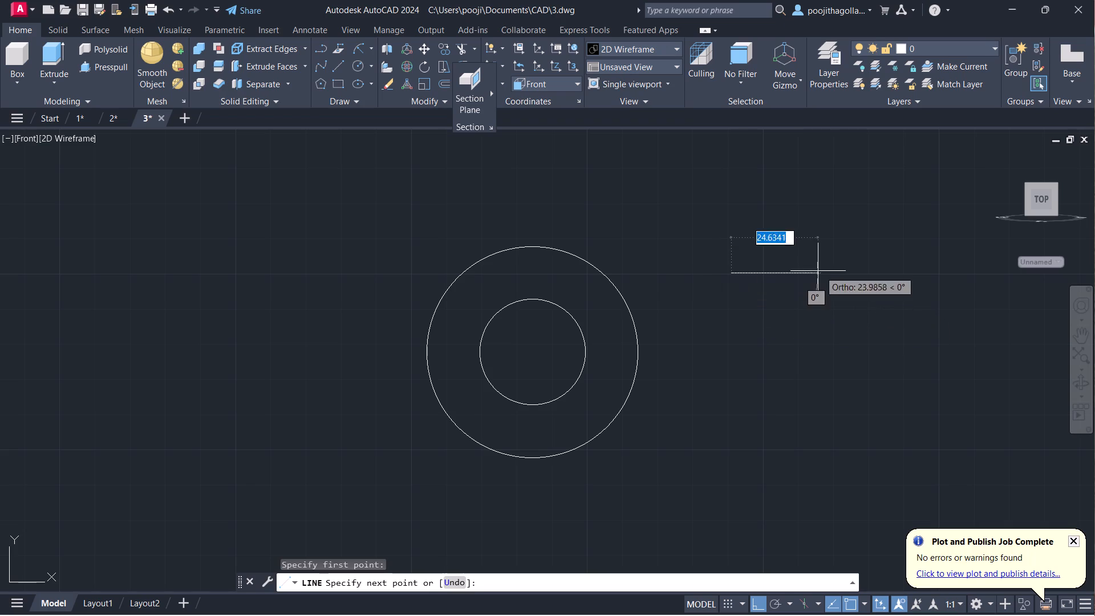
click(887, 270)
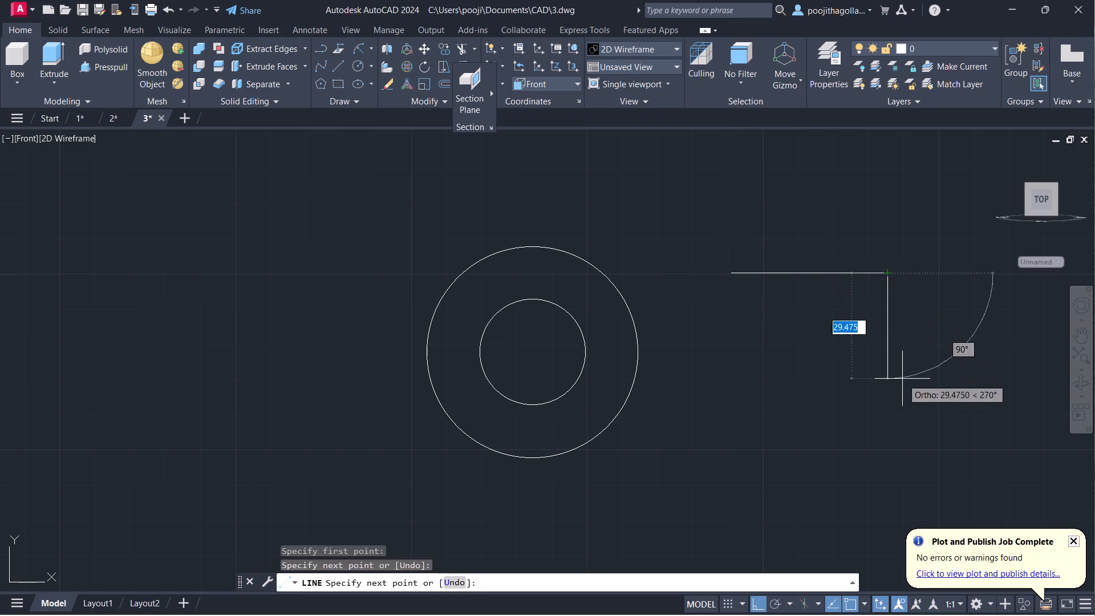
click(888, 451)
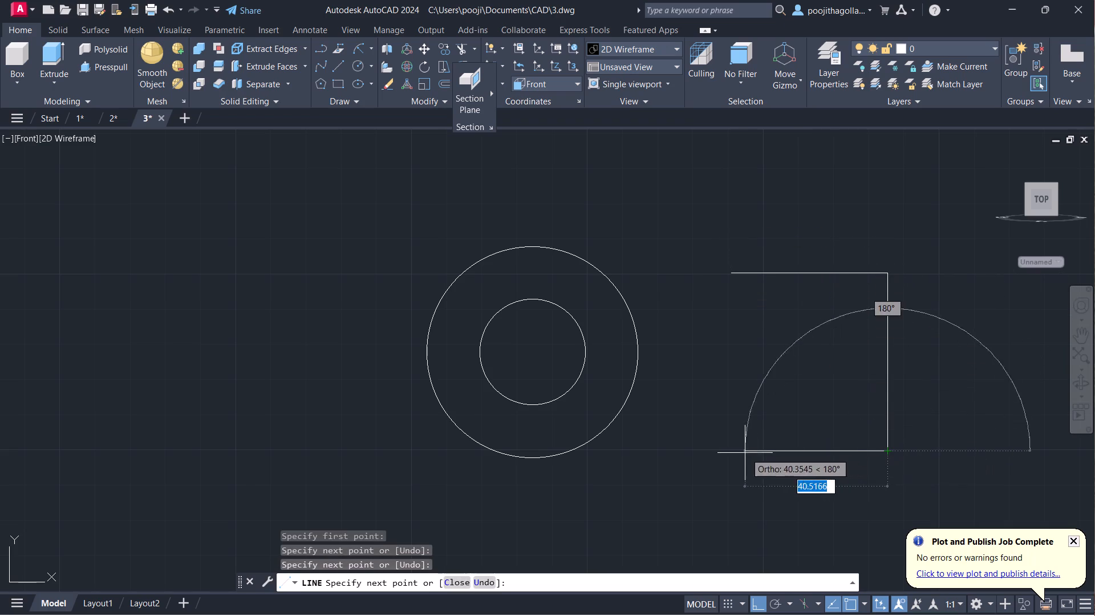
click(728, 447)
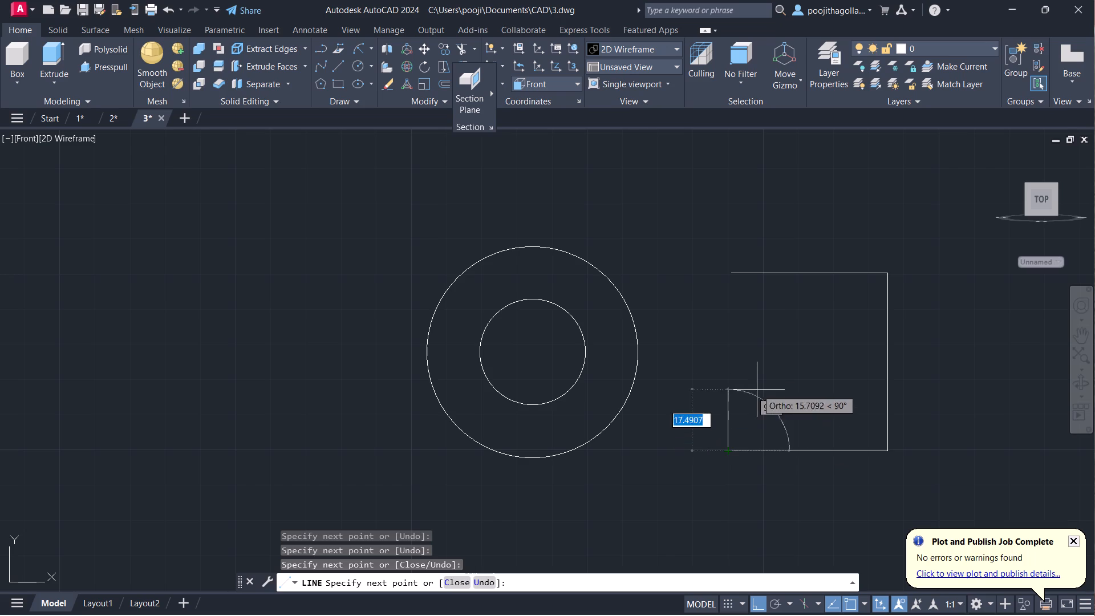
scroll(723, 234, up, 1)
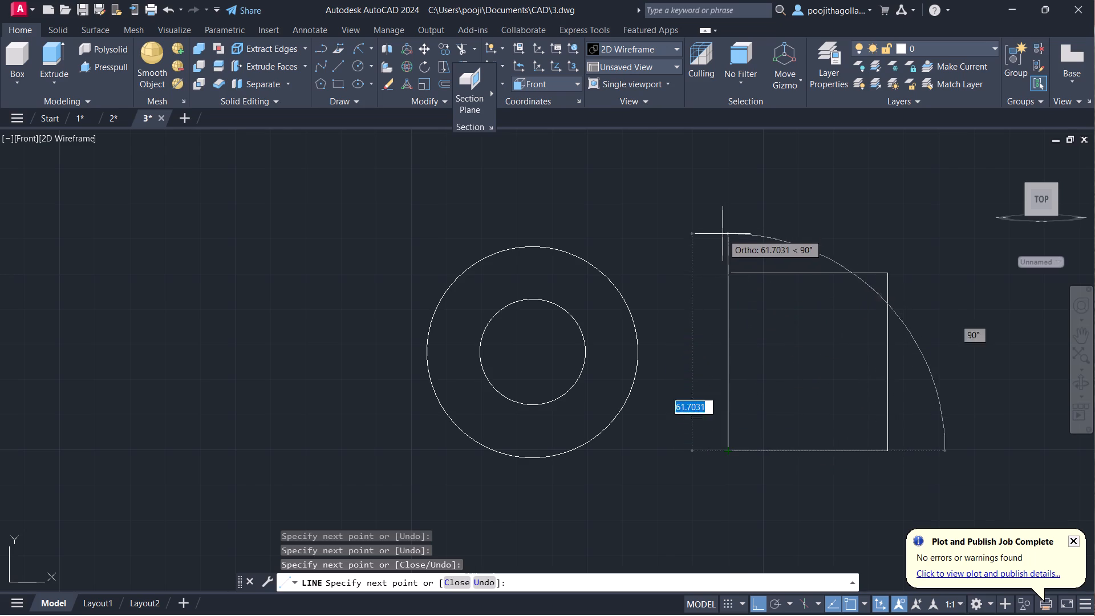
scroll(723, 234, up, 1)
middle_drag(760, 291, 666, 187)
scroll(689, 222, down, 1)
middle_drag(689, 233, 640, 196)
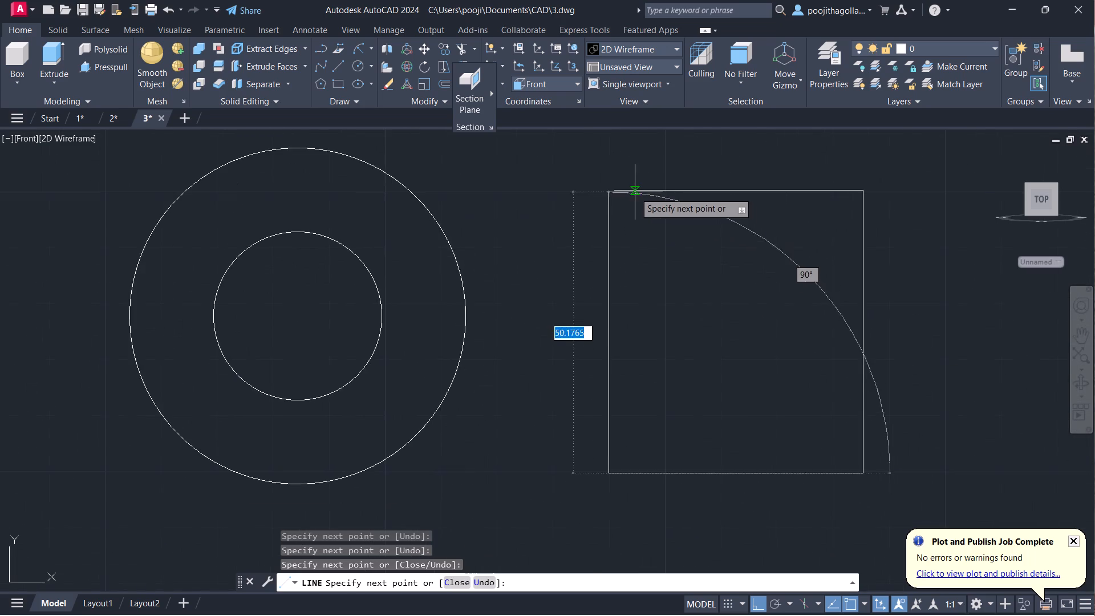
scroll(635, 192, up, 2)
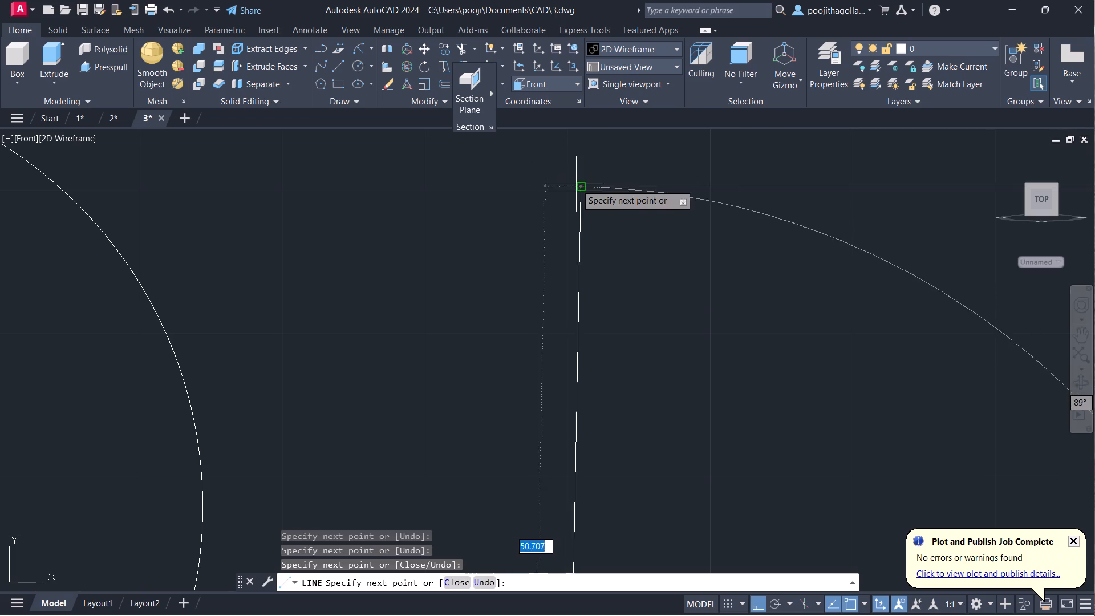
click(571, 159)
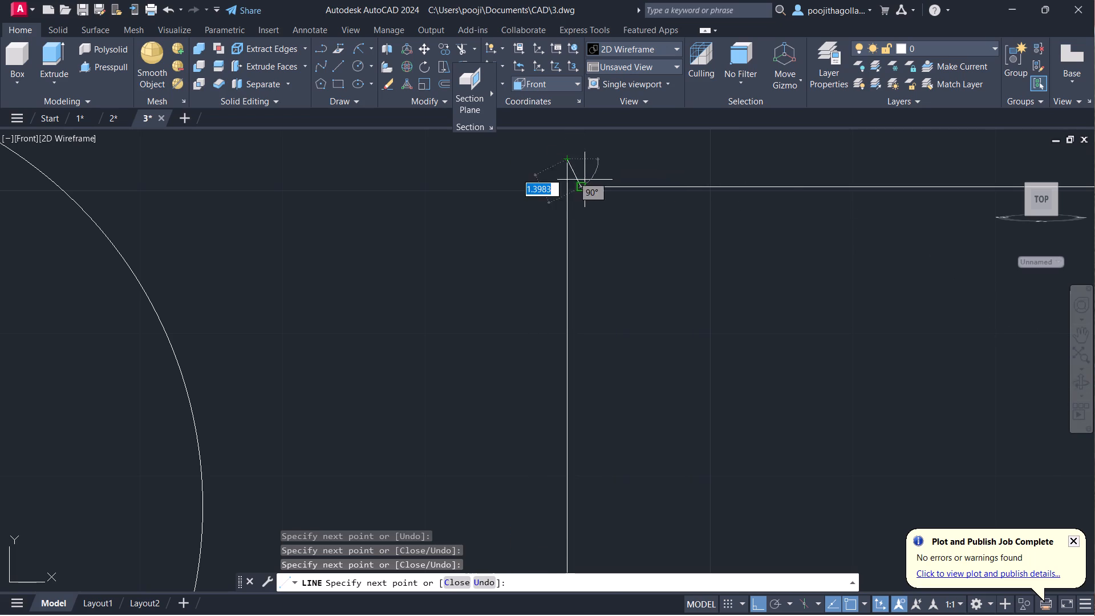
click(581, 184)
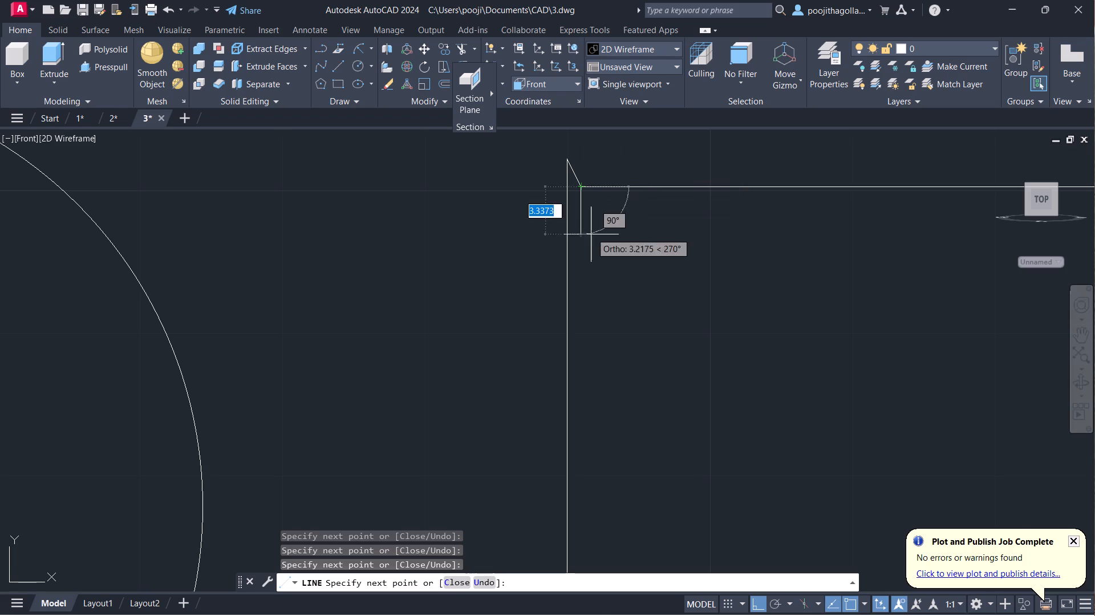
key(Escape)
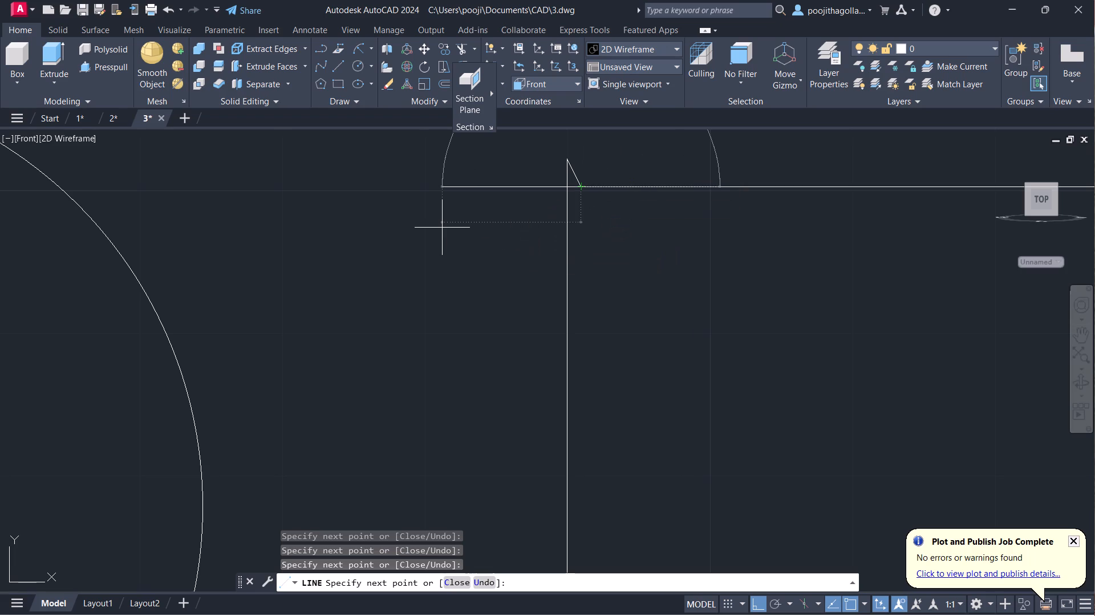
Draw a small outline about 22 wide and 10 high off the large outline's right edge, running back past that edge before closing at its start.
scroll(647, 212, down, 2)
middle_drag(735, 252, 606, 228)
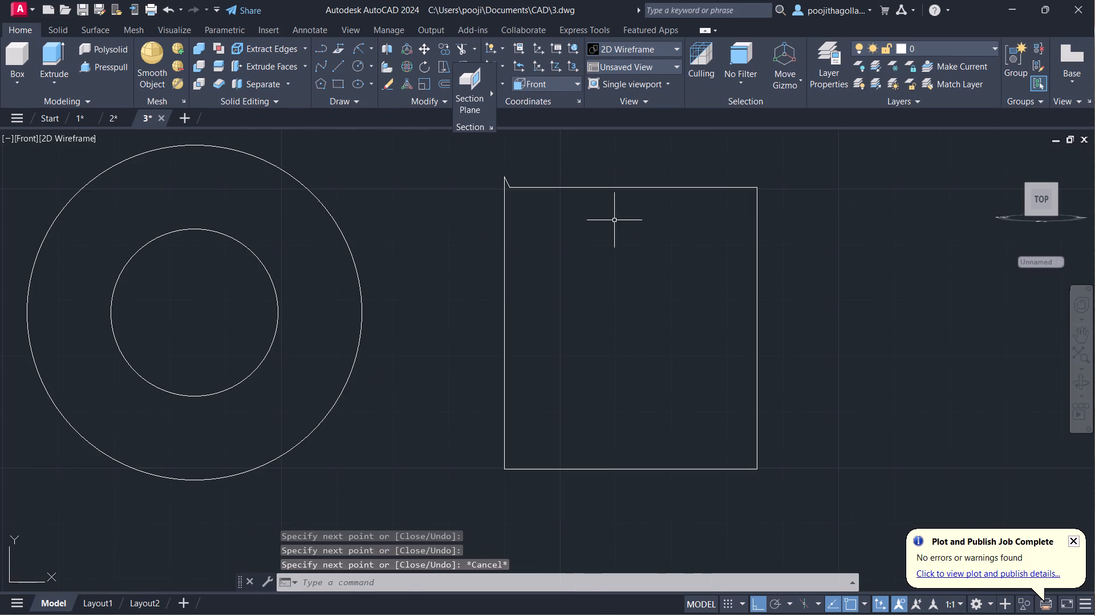
scroll(614, 220, up, 1)
middle_drag(651, 266, 627, 224)
scroll(627, 224, up, 1)
scroll(629, 230, down, 2)
middle_drag(674, 264, 514, 273)
scroll(518, 277, up, 1)
middle_drag(555, 296, 532, 268)
click(341, 66)
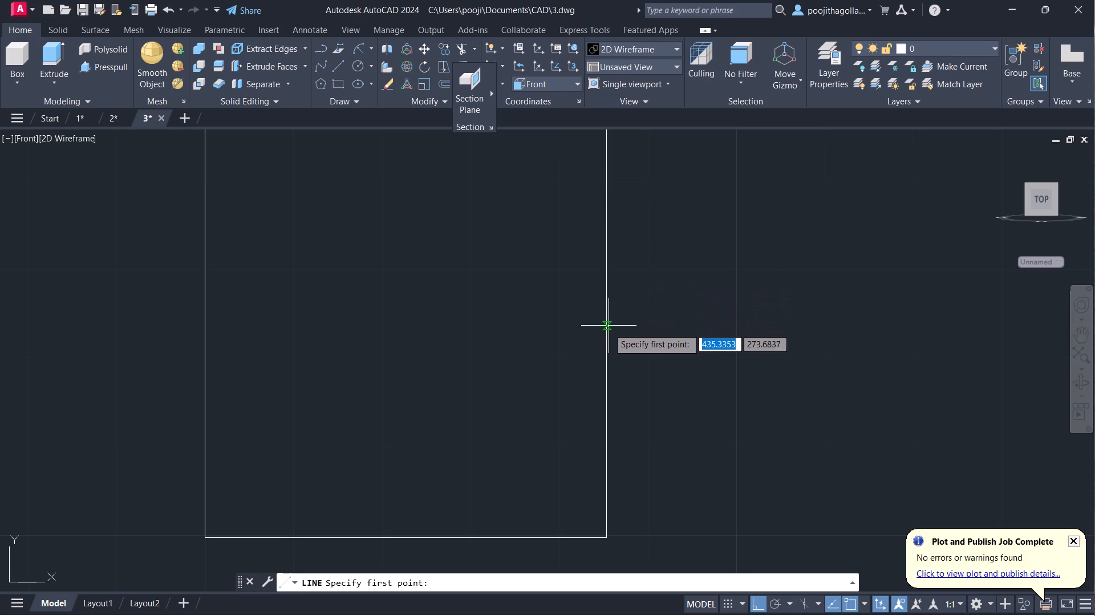
click(604, 310)
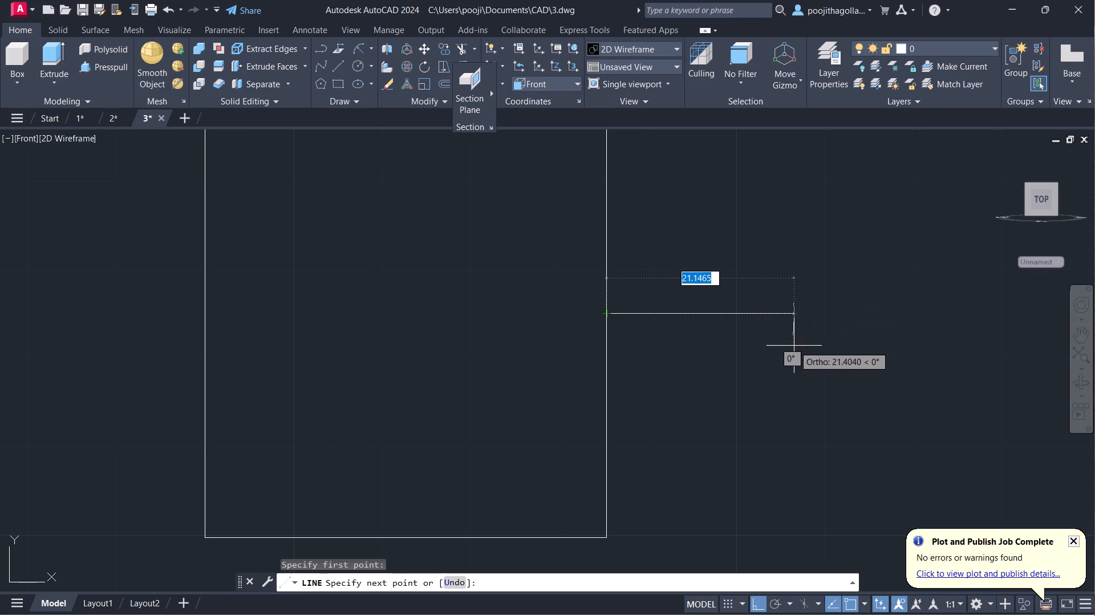
click(805, 334)
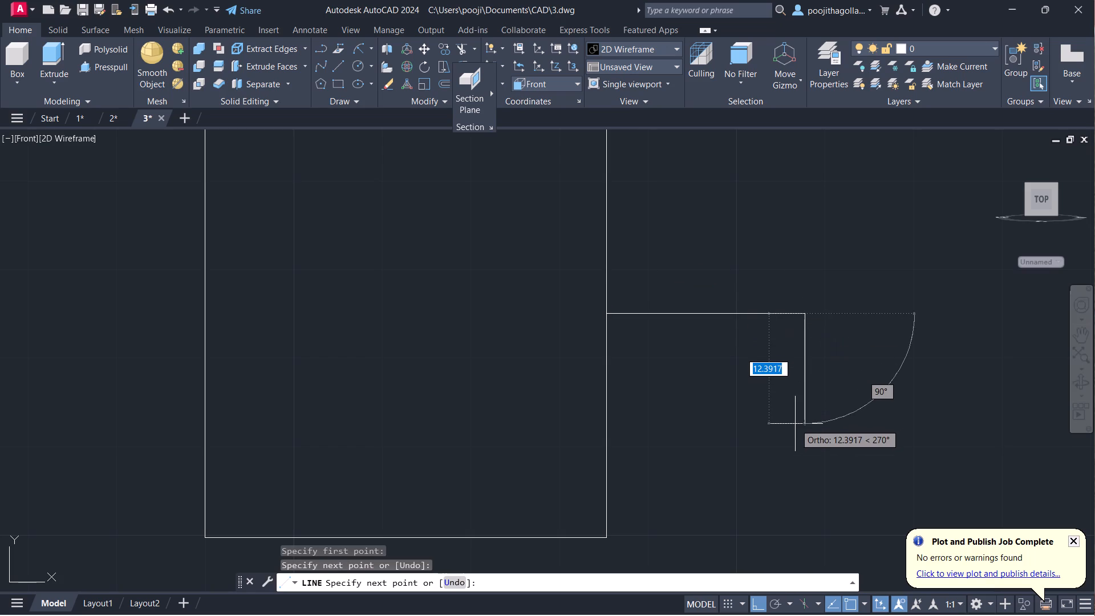
click(803, 400)
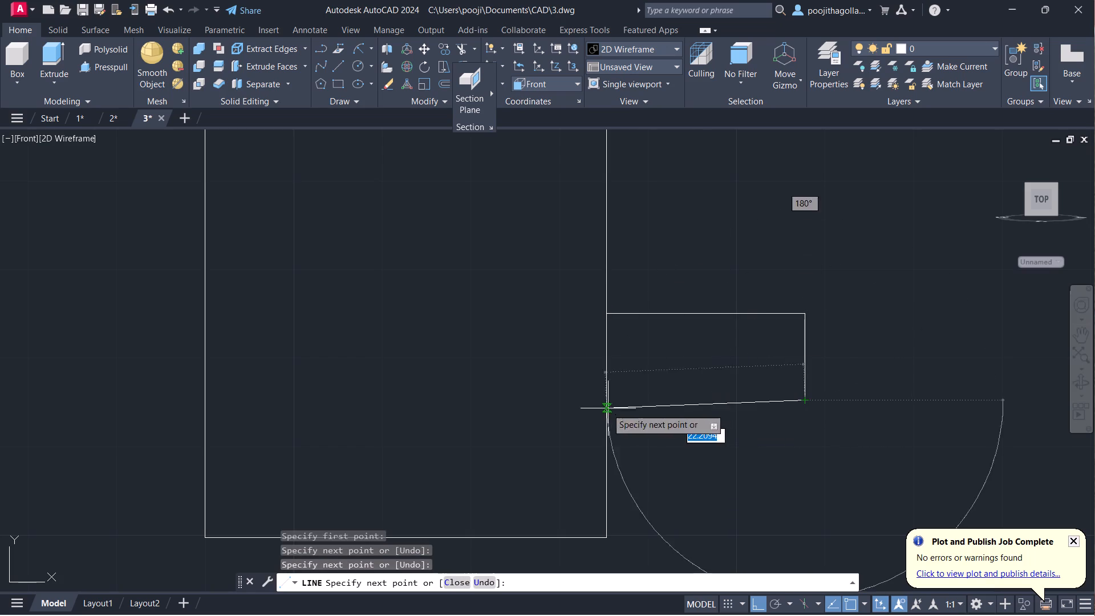
scroll(567, 389, up, 2)
scroll(583, 399, down, 1)
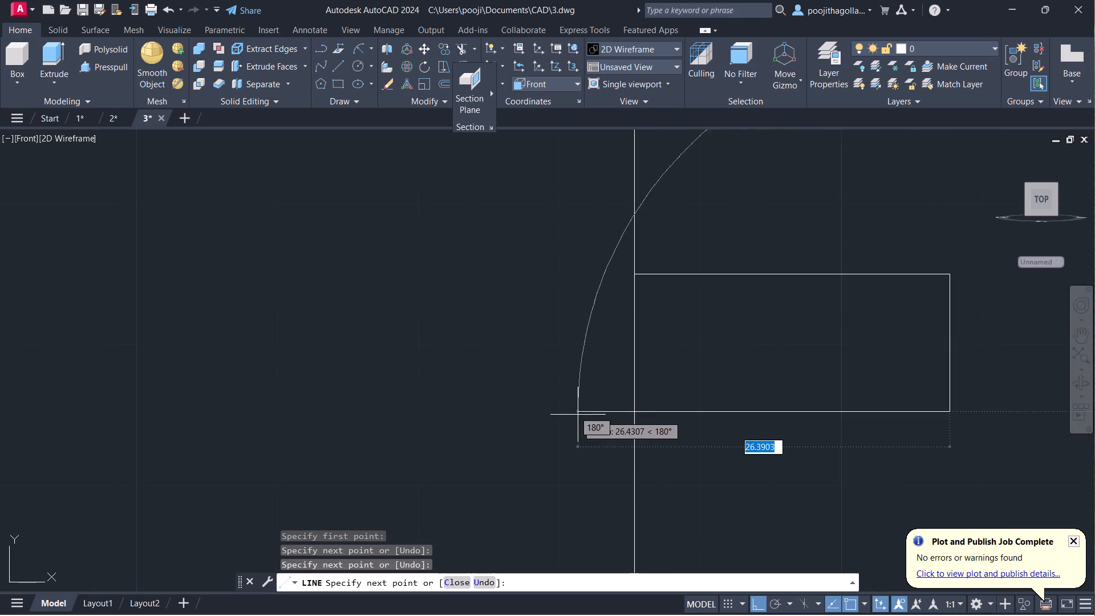
click(594, 395)
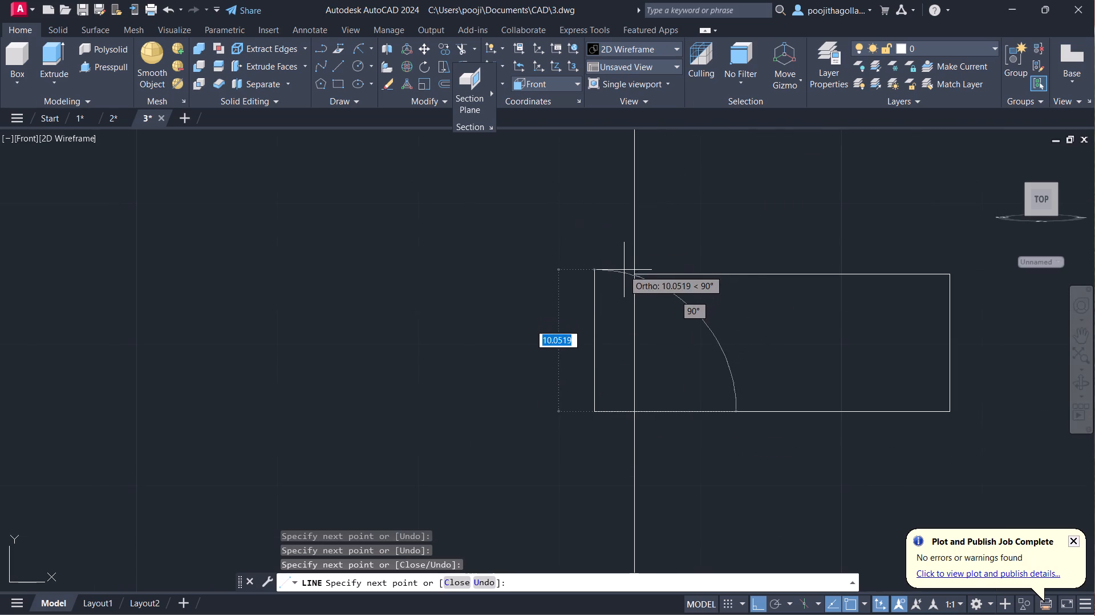
click(638, 272)
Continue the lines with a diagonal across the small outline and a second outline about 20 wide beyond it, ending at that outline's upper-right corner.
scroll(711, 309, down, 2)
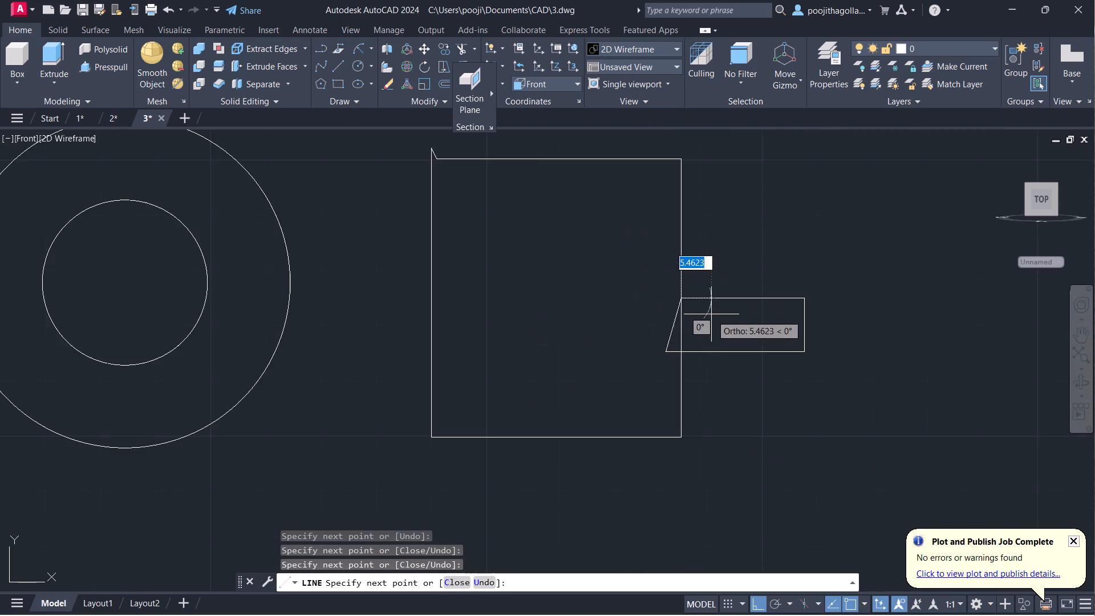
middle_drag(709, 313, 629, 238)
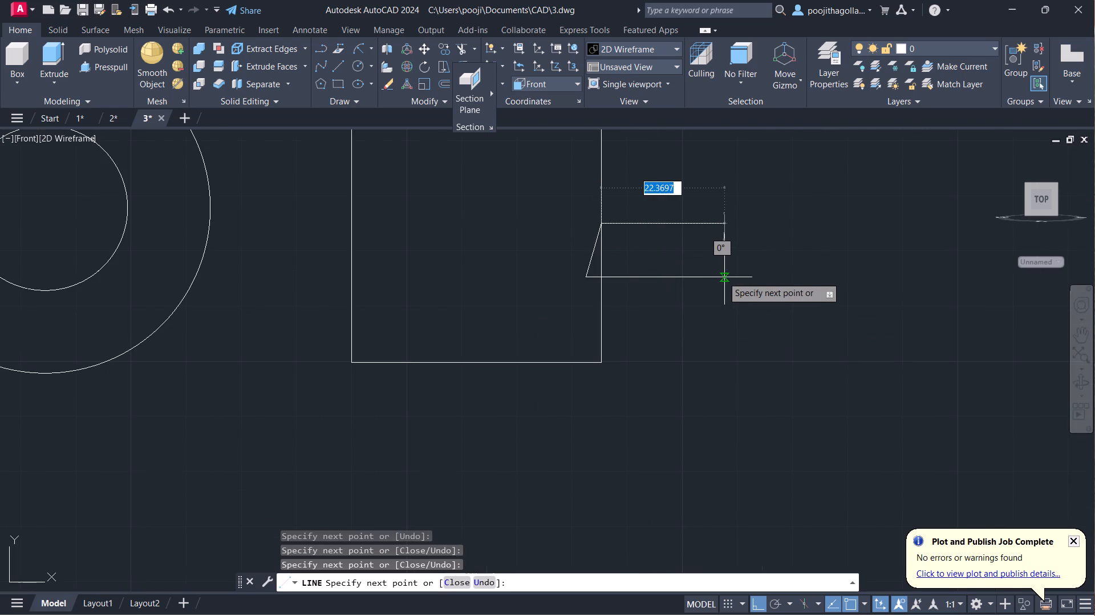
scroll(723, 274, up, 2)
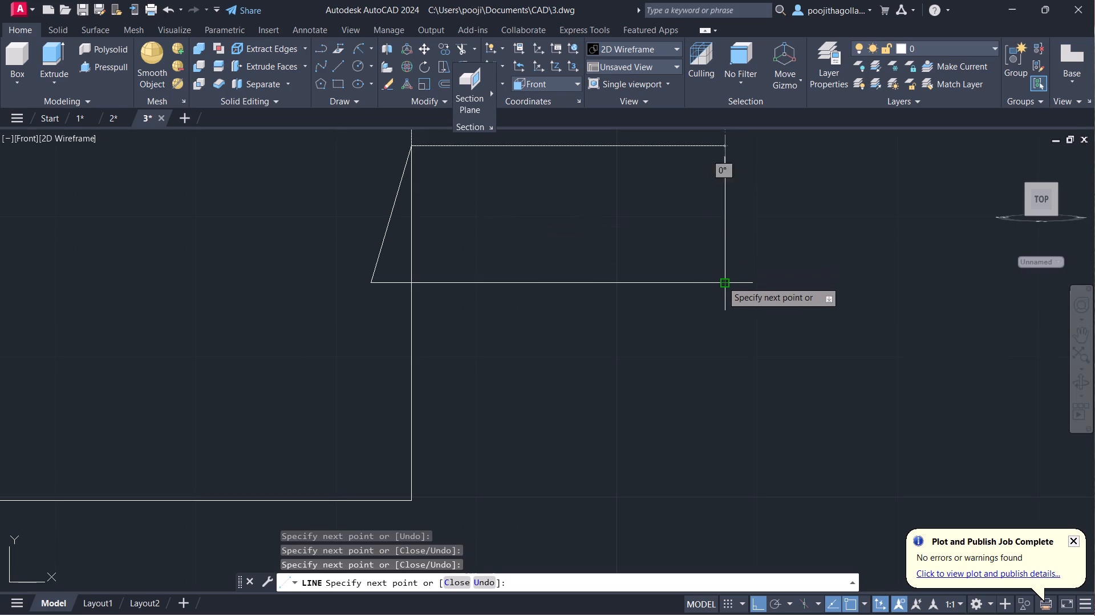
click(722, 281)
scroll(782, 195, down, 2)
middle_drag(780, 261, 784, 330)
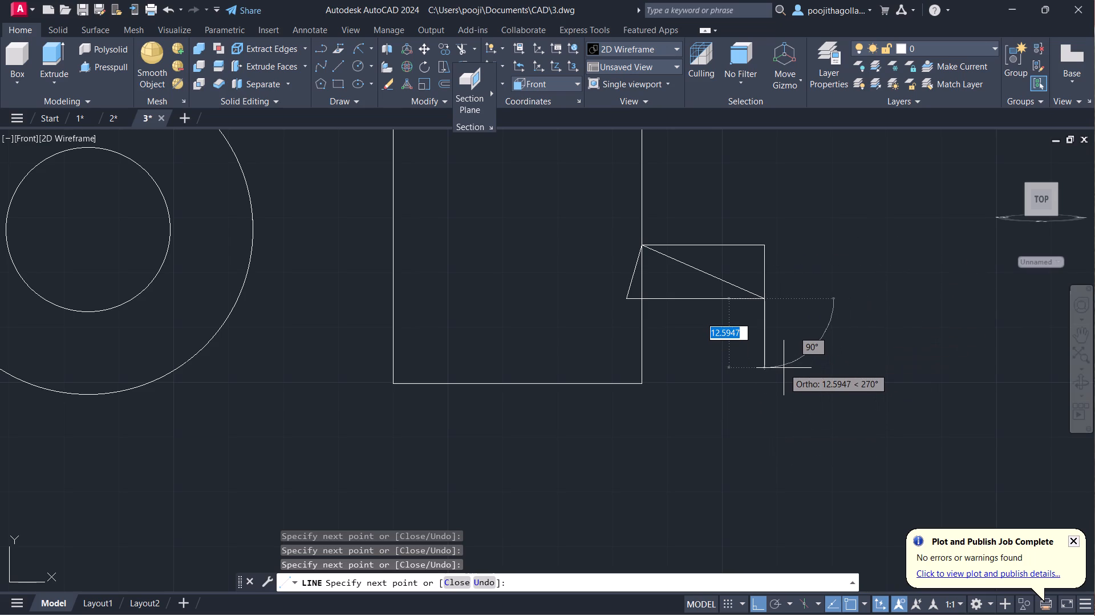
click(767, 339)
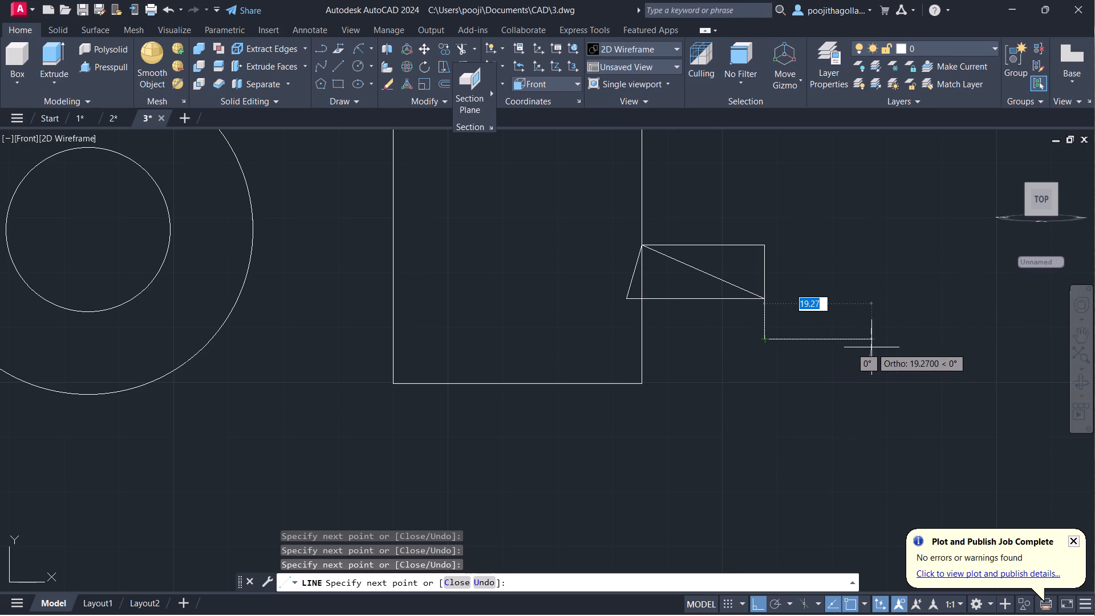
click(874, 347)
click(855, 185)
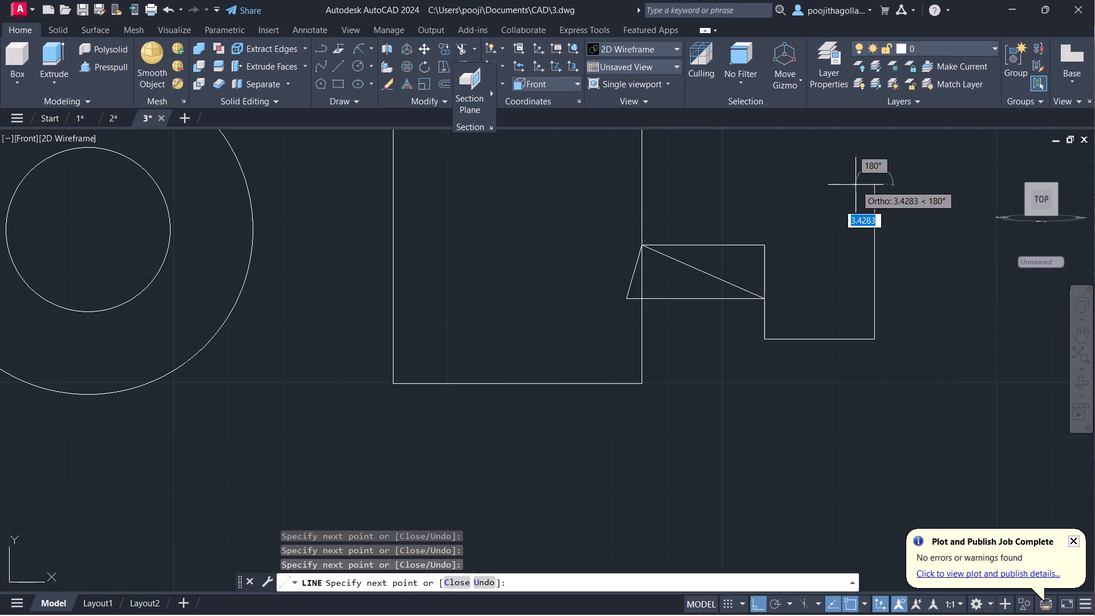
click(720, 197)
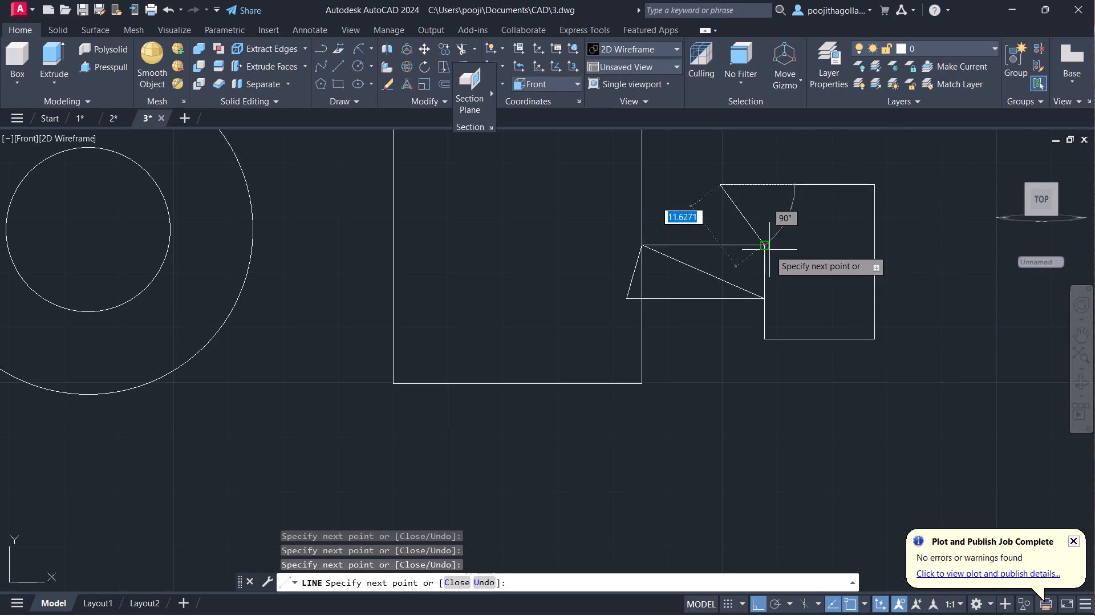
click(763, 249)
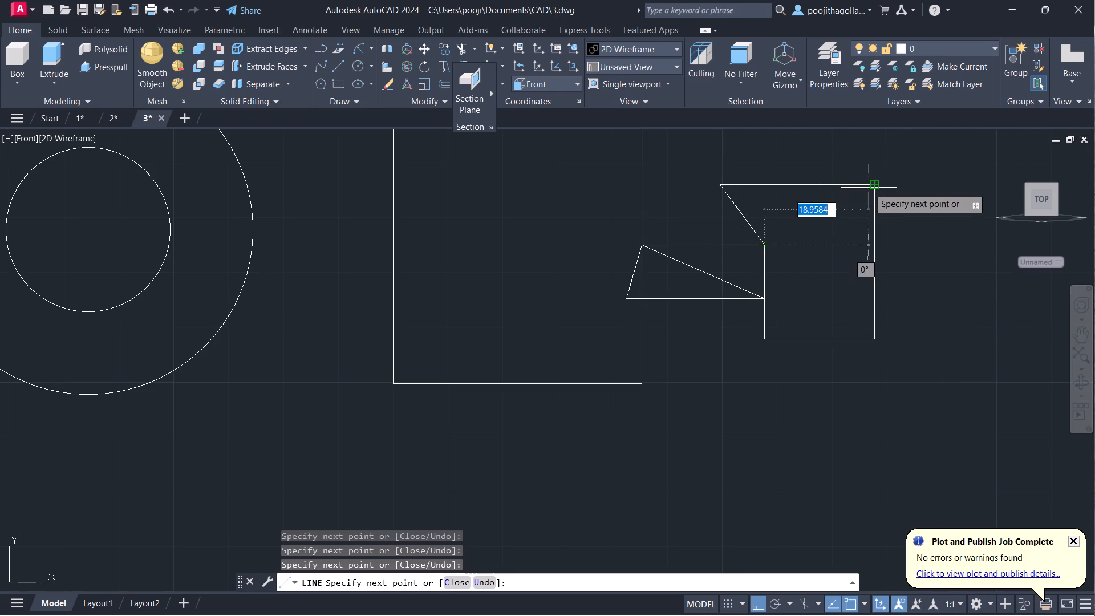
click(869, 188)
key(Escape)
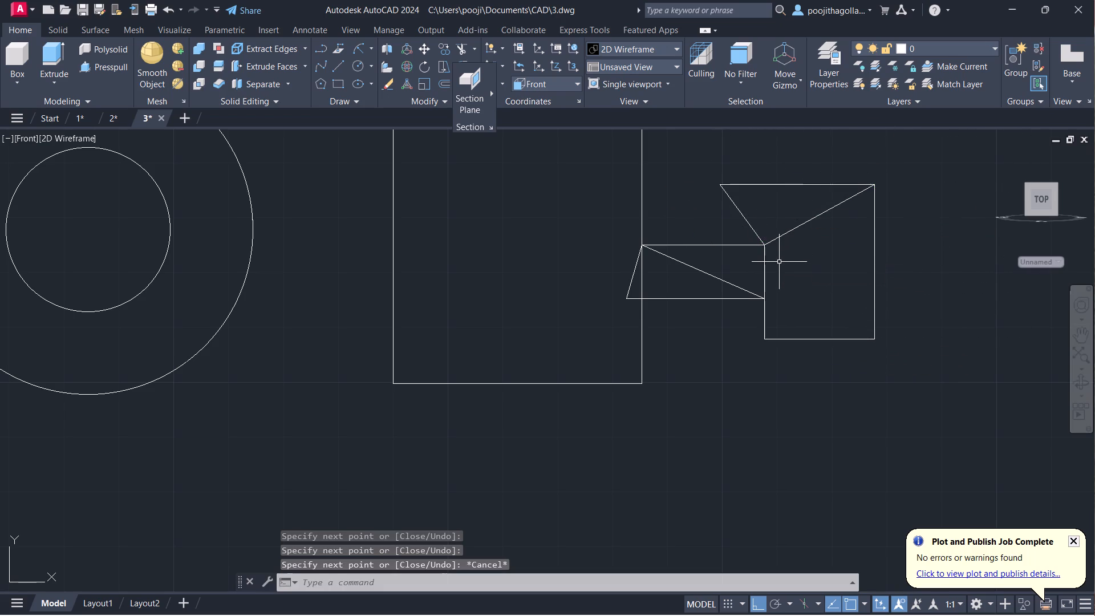
Delete all the line outlines drawn to the right of the concentric circles, keeping the circles.
scroll(806, 269, down, 1)
middle_drag(812, 268, 750, 228)
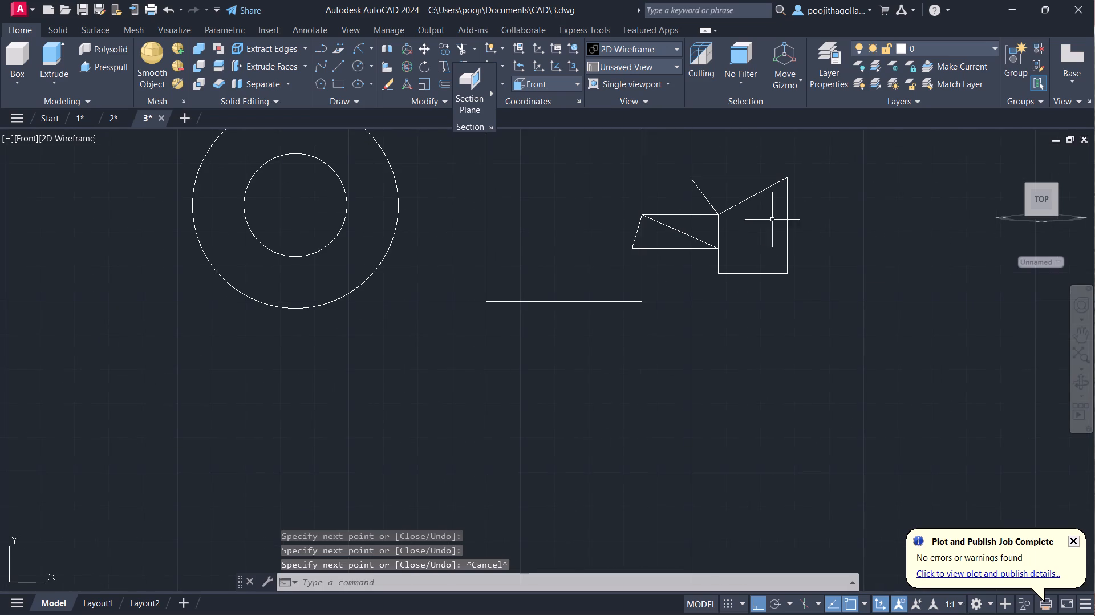
scroll(848, 185, down, 1)
middle_drag(796, 202, 725, 291)
click(823, 232)
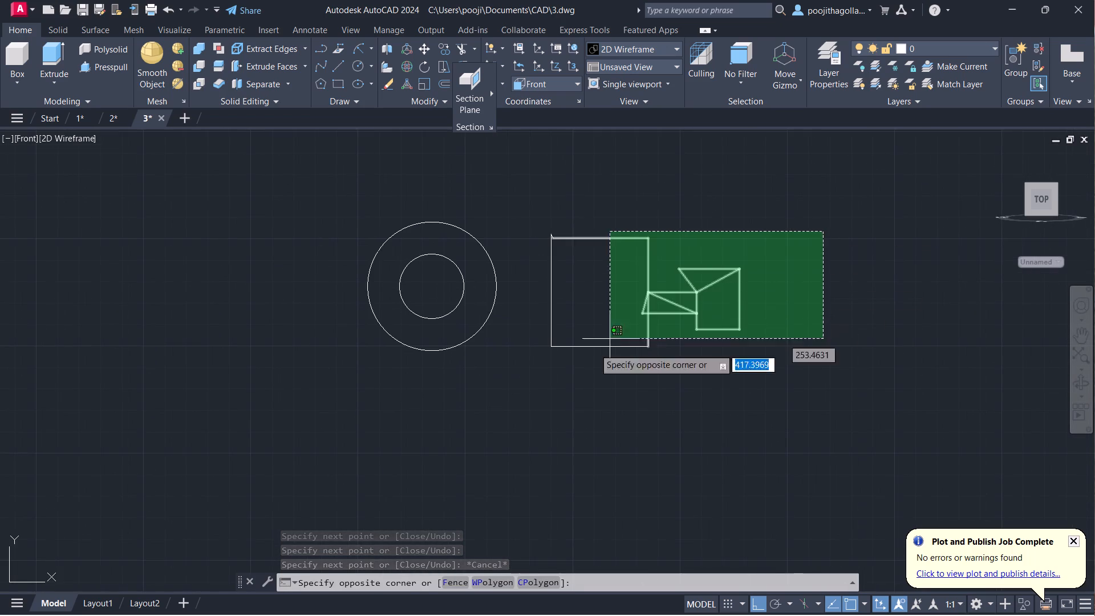
click(538, 384)
key(Delete)
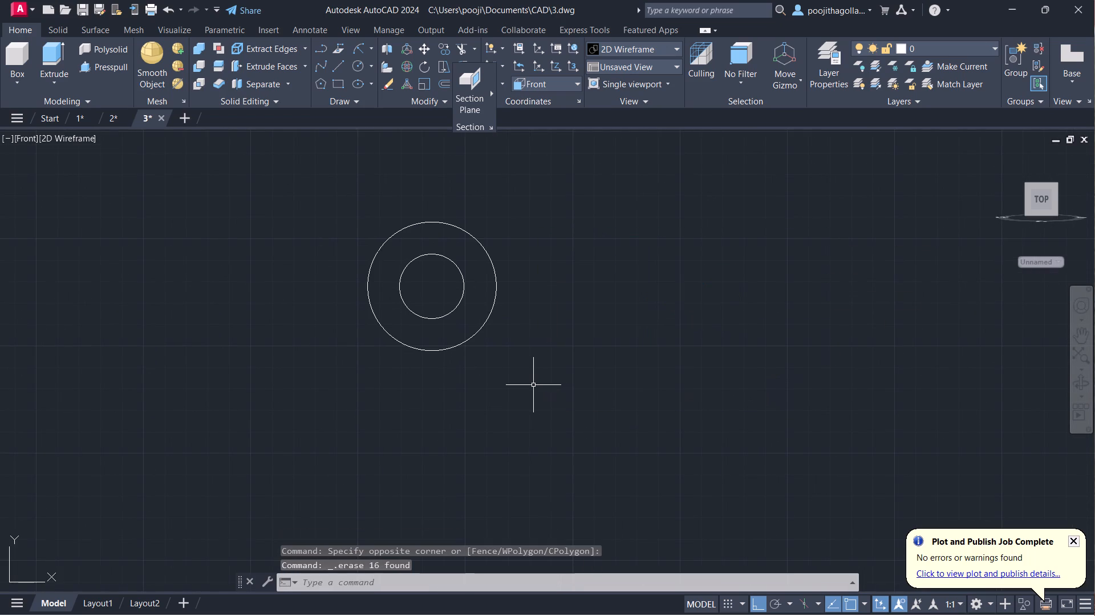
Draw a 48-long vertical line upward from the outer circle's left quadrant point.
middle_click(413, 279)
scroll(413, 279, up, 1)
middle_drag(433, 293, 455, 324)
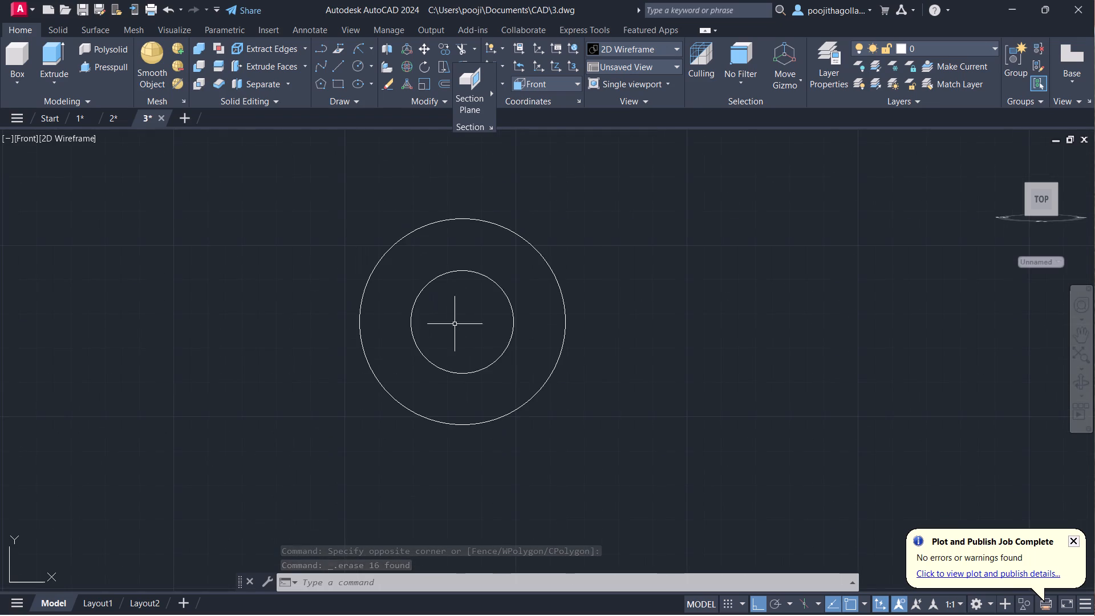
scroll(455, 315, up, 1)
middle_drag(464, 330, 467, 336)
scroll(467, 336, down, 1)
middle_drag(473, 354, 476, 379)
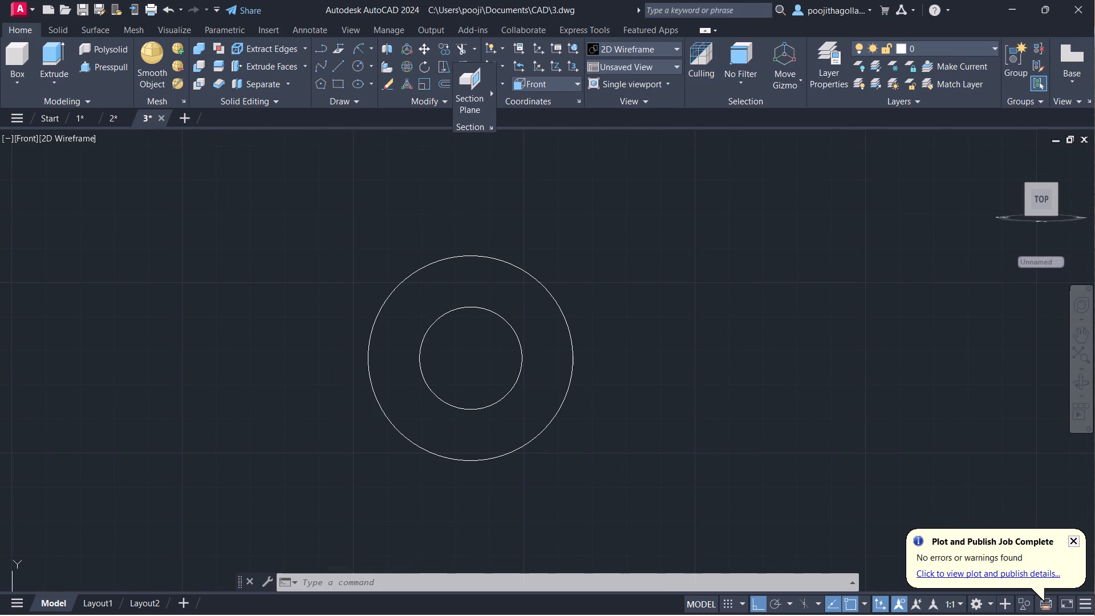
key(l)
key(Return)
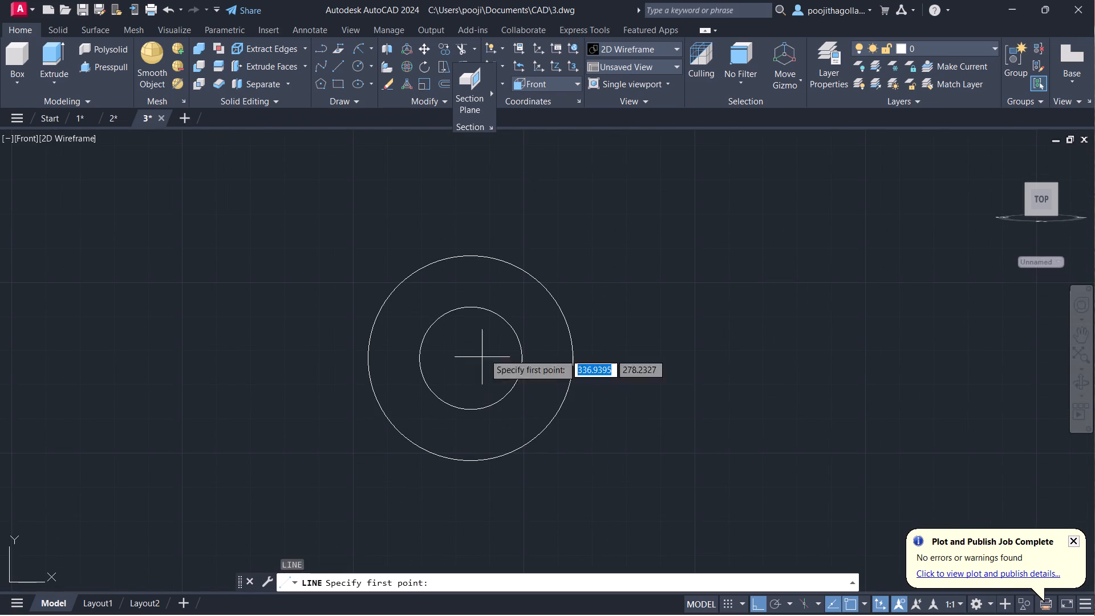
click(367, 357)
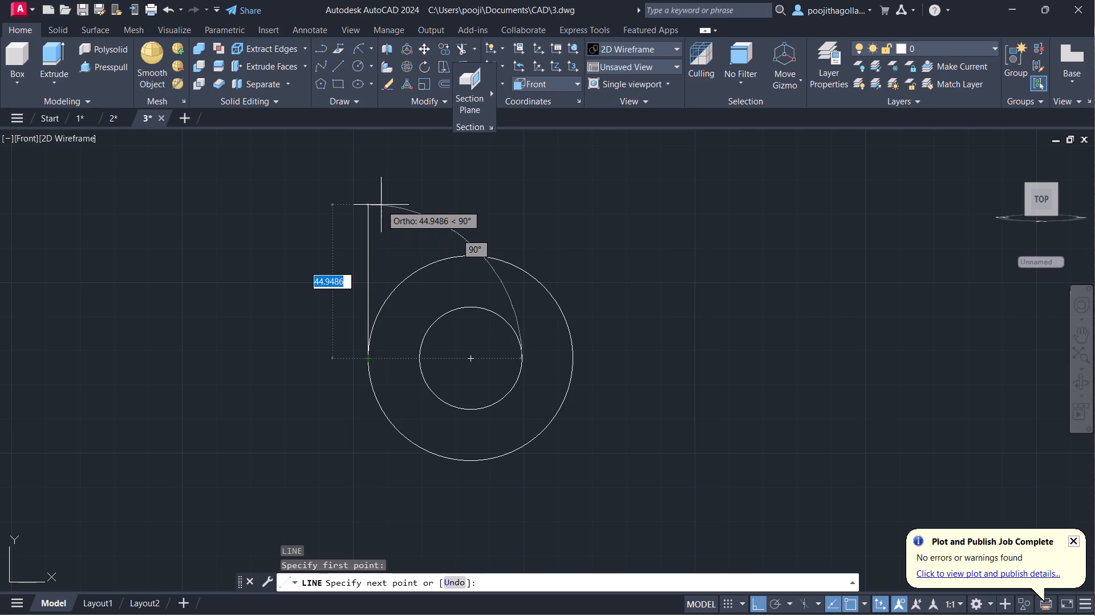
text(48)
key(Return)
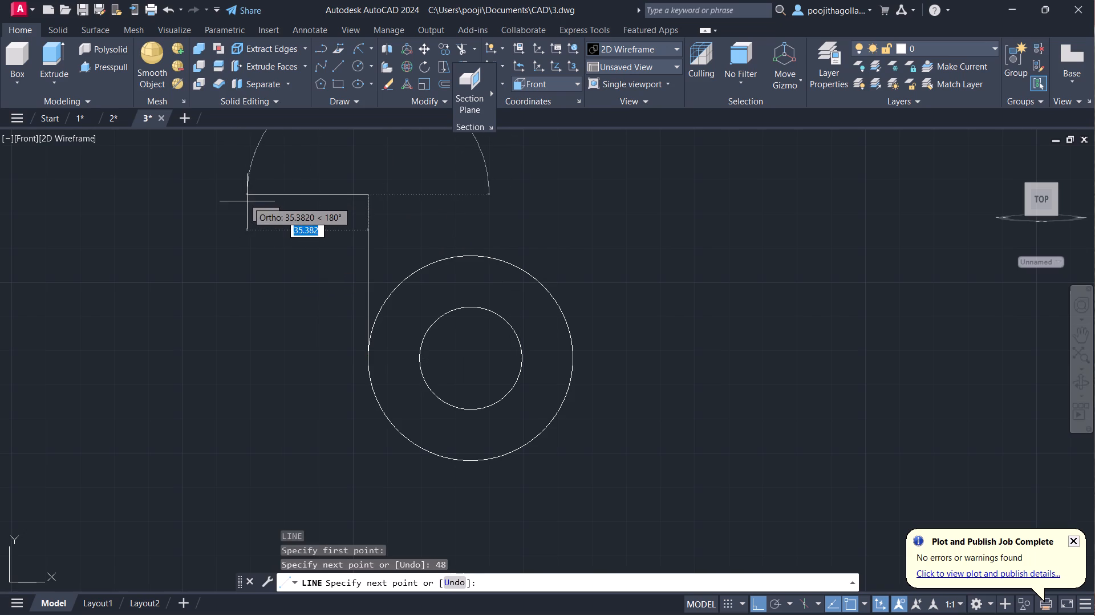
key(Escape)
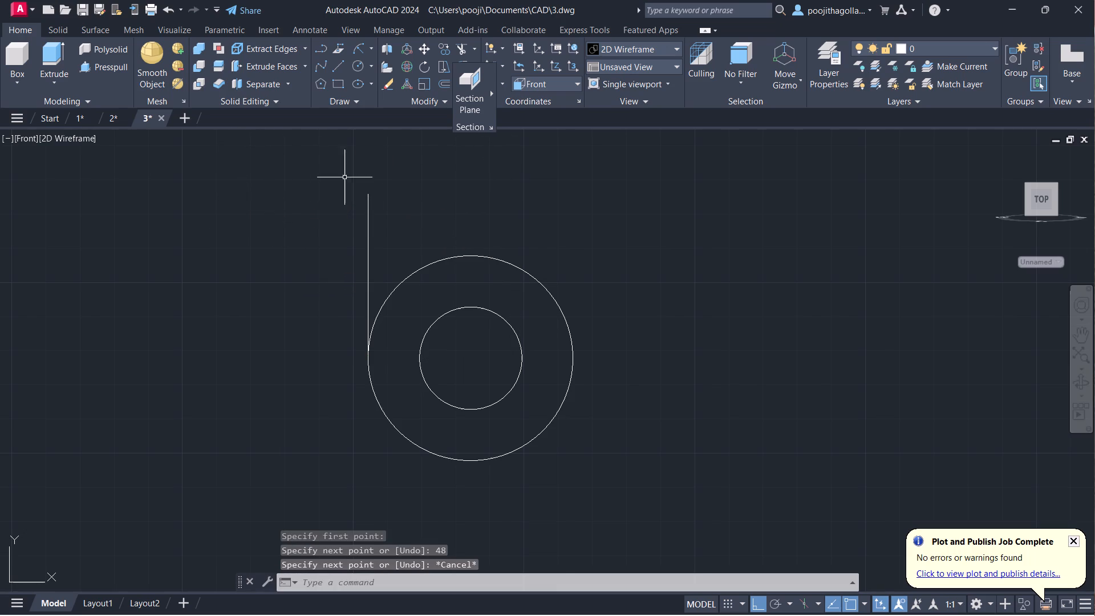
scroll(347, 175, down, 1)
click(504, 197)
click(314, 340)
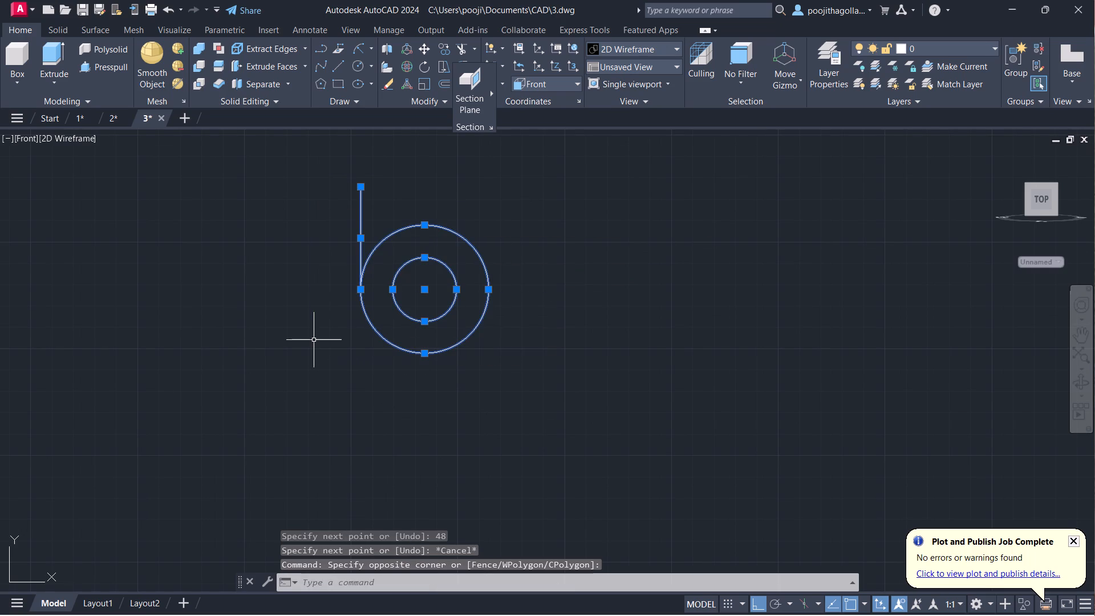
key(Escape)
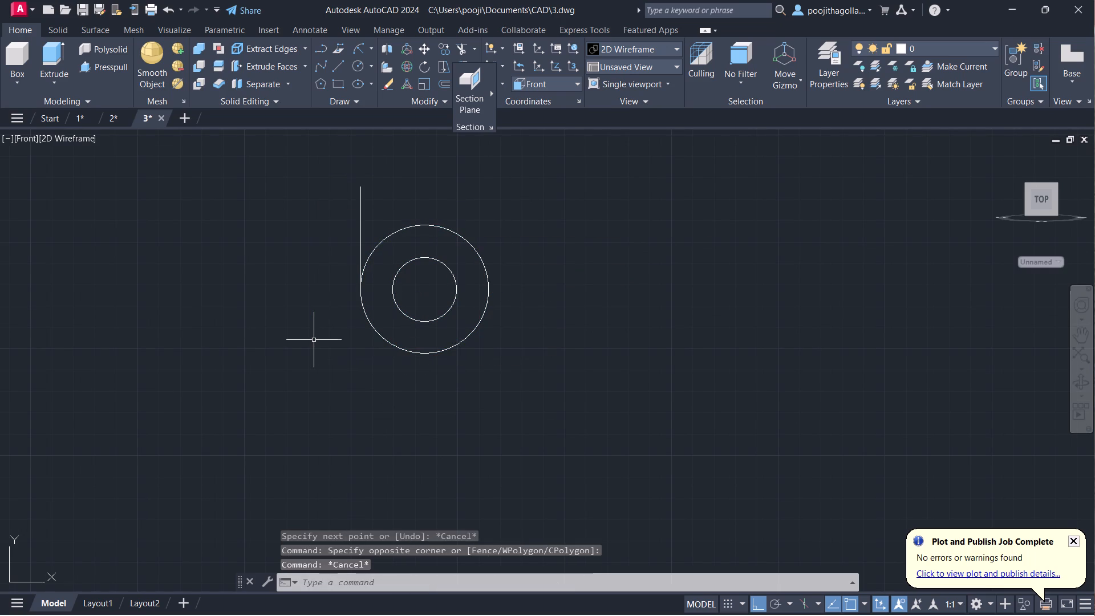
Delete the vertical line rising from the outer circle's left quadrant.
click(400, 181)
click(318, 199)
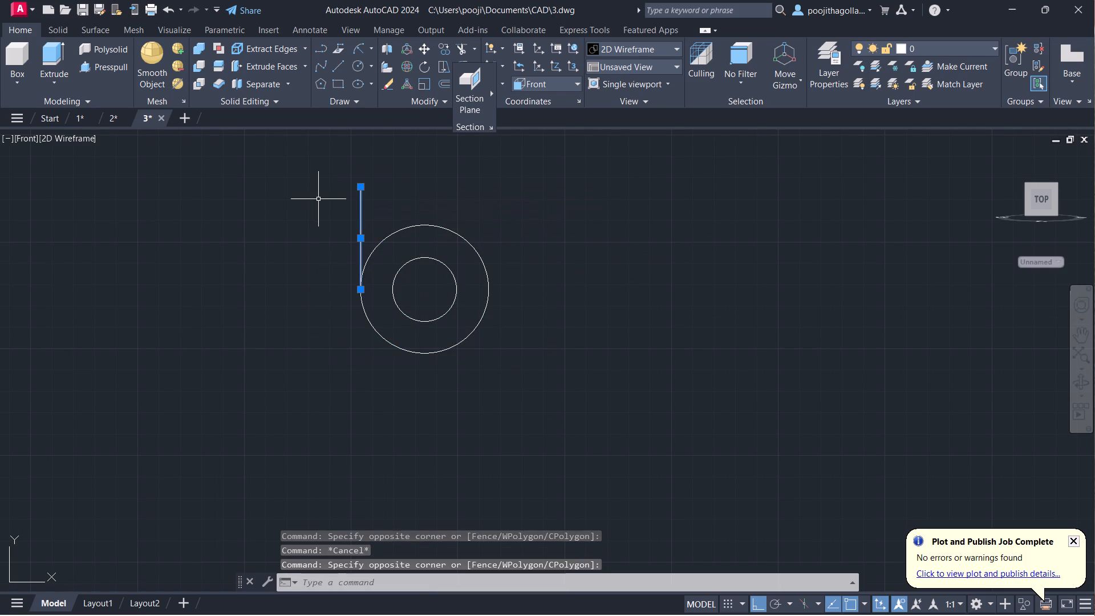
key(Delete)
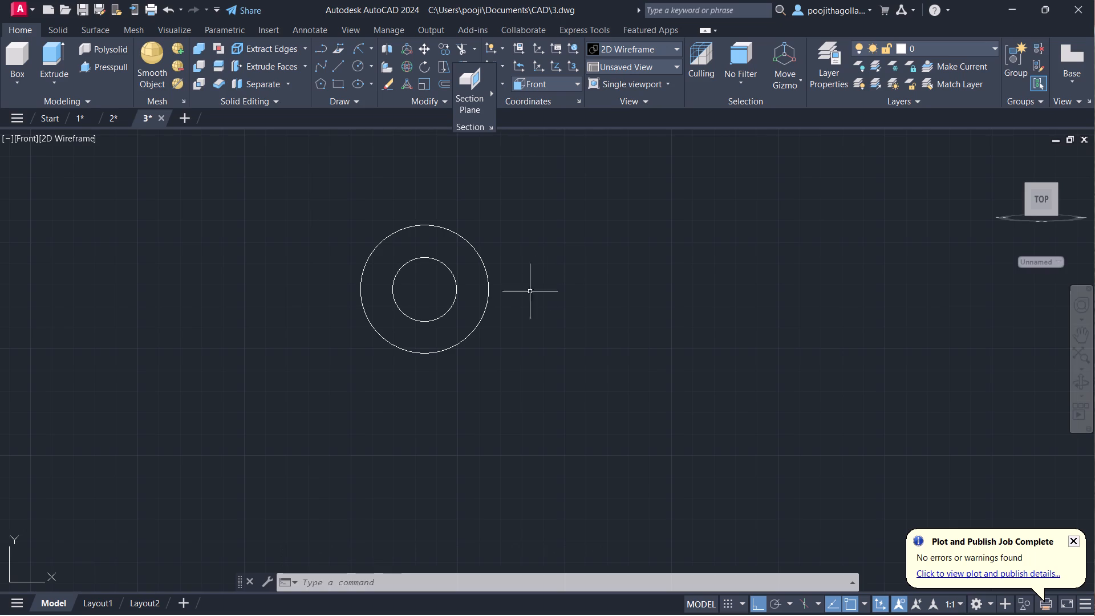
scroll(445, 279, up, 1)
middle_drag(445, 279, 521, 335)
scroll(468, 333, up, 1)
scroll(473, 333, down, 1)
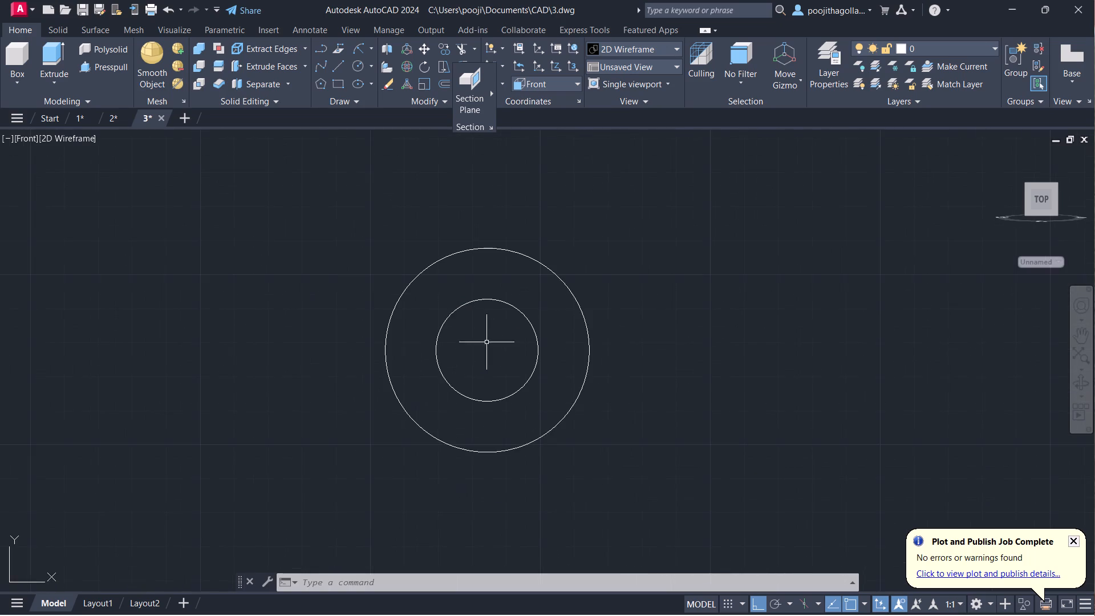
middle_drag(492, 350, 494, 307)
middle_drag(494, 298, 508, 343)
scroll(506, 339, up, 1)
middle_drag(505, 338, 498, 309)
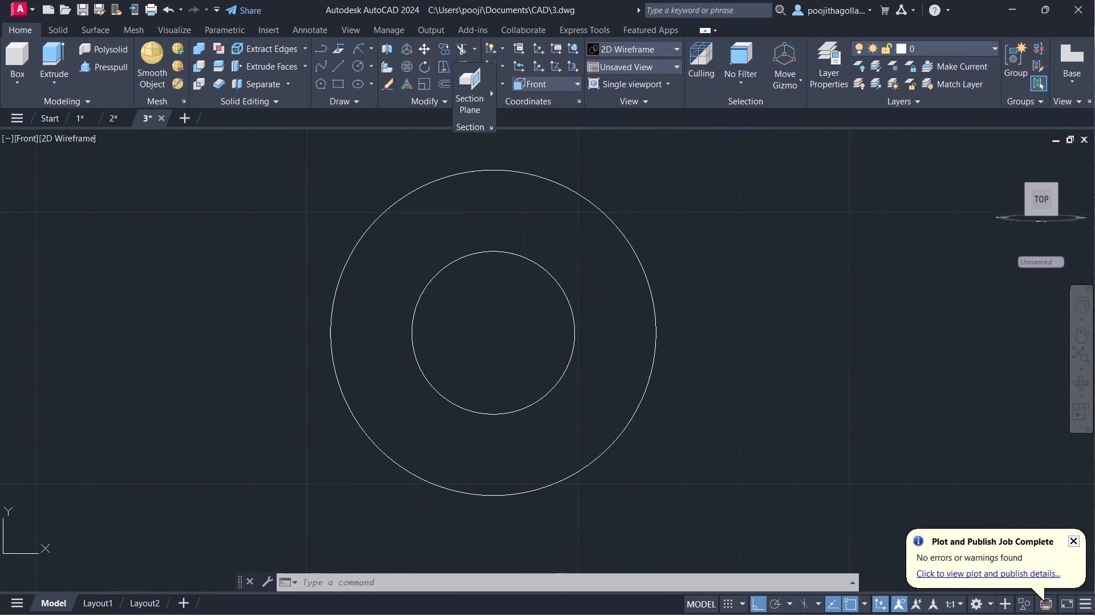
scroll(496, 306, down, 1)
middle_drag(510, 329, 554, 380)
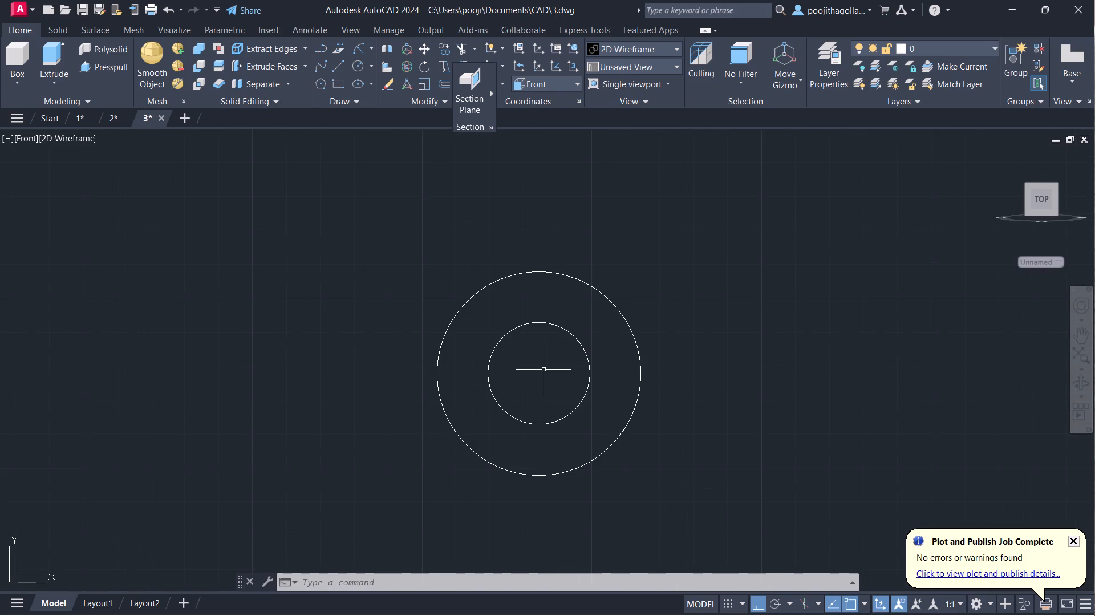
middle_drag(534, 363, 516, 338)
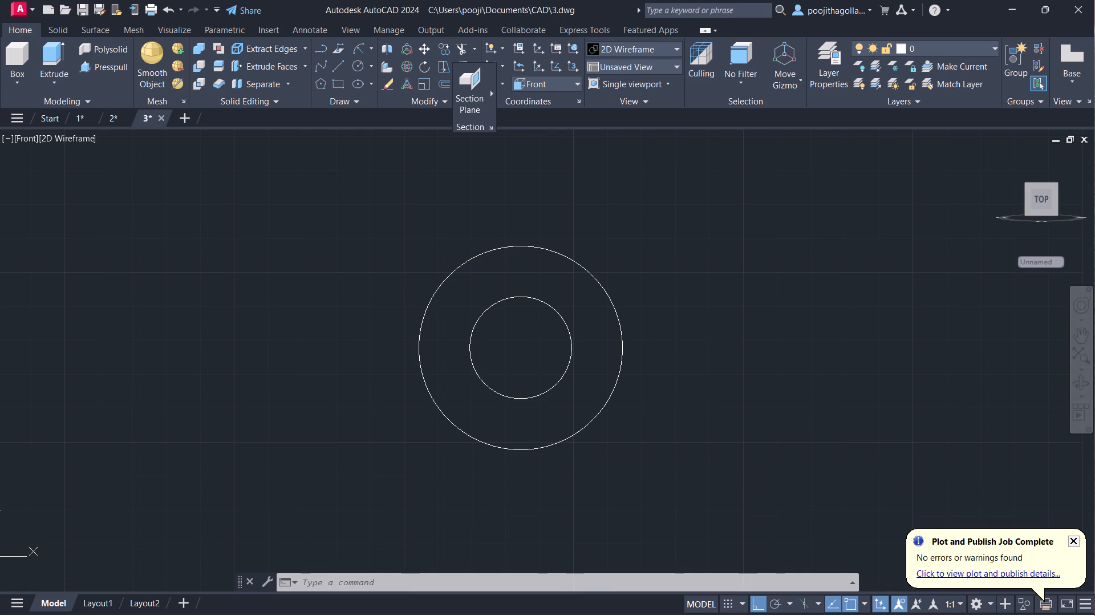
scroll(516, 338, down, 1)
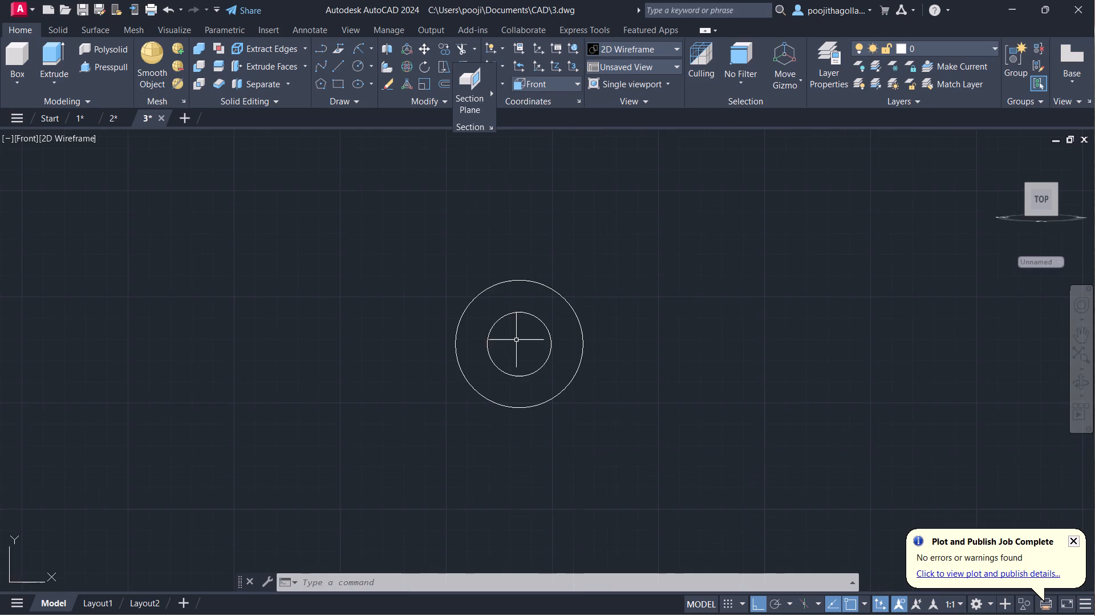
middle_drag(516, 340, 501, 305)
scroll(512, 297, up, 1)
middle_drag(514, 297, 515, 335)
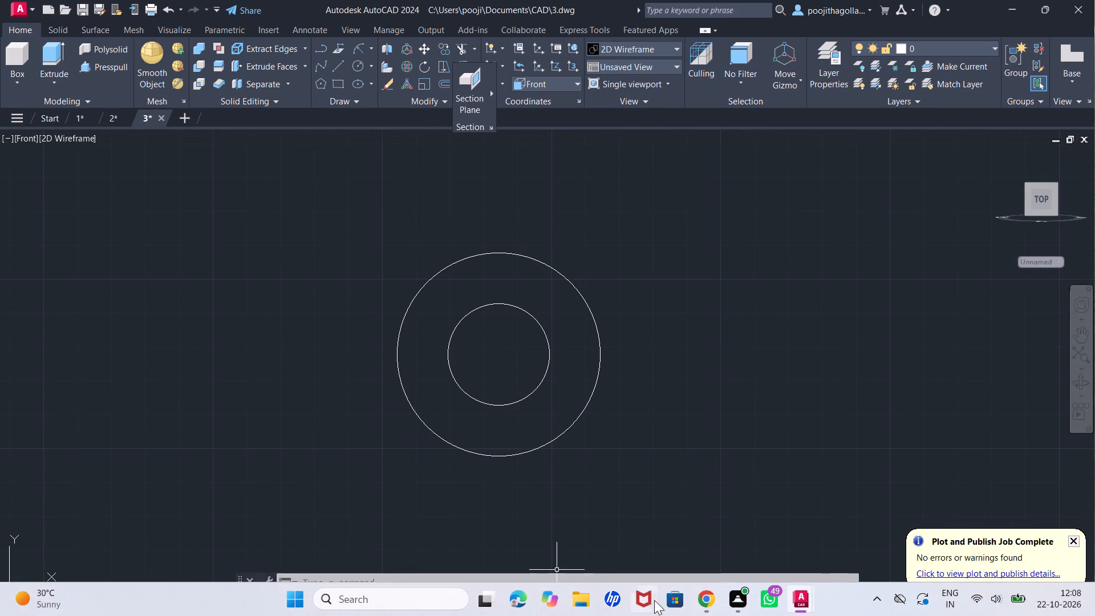
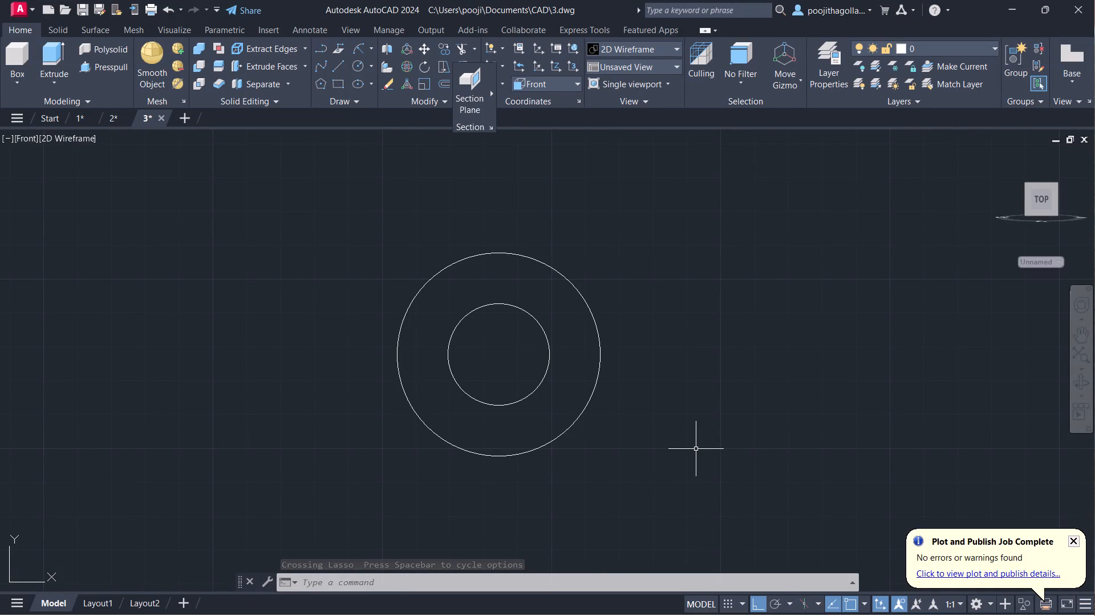
Draw a 36-long vertical line up from the outer circle's top quadrant, continued by a diagonal line tangent to the circle's upper-left side.
scroll(599, 294, down, 1)
middle_click(603, 305)
scroll(569, 305, up, 1)
middle_drag(565, 307, 569, 315)
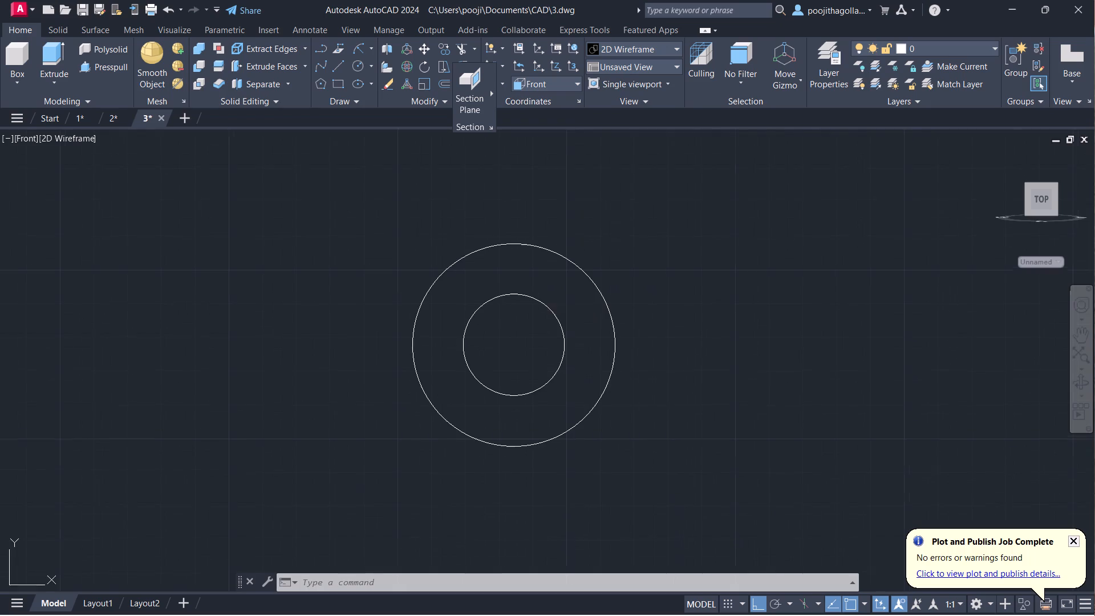
middle_drag(569, 315, 597, 382)
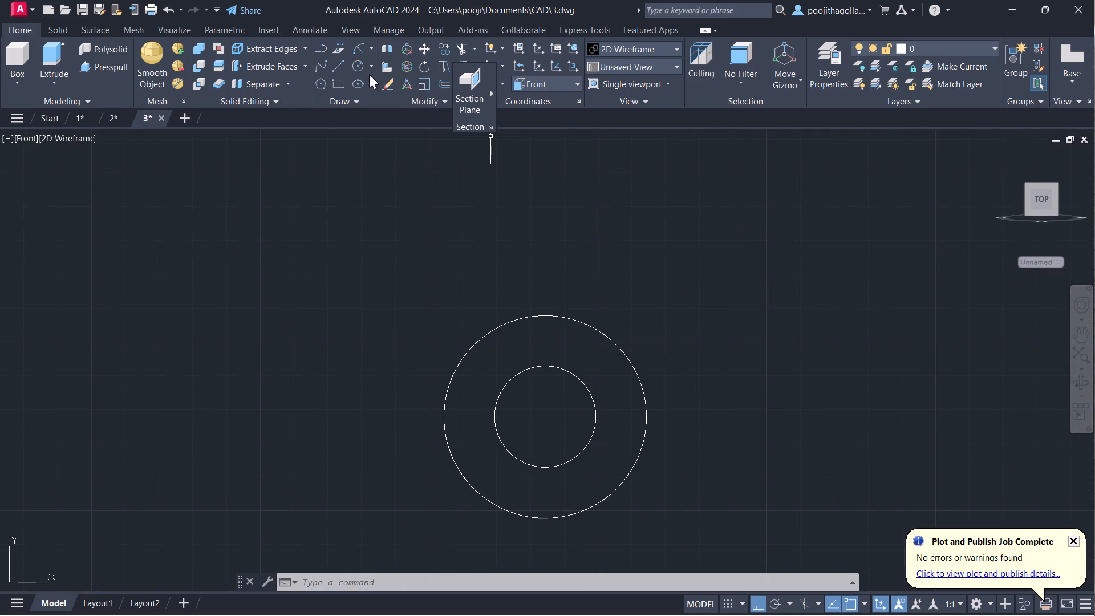
click(338, 70)
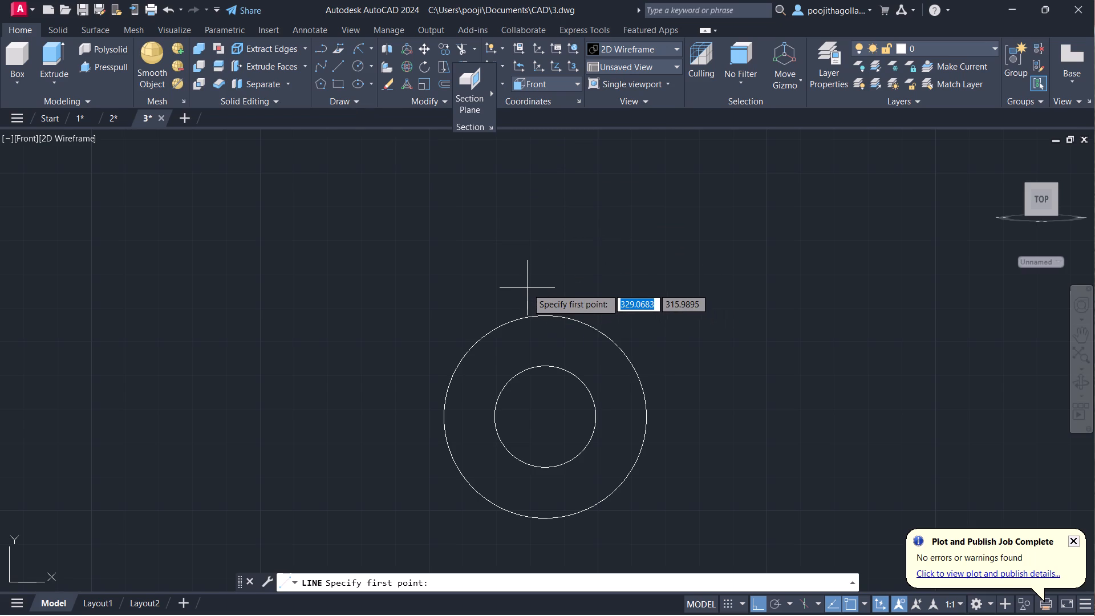
click(550, 314)
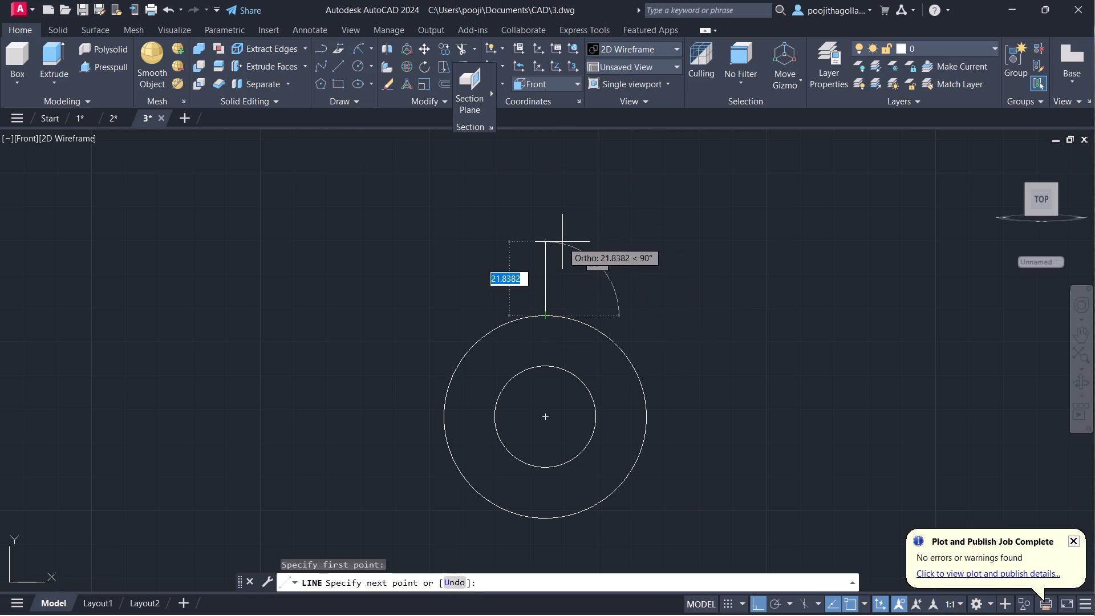
text(36)
key(Return)
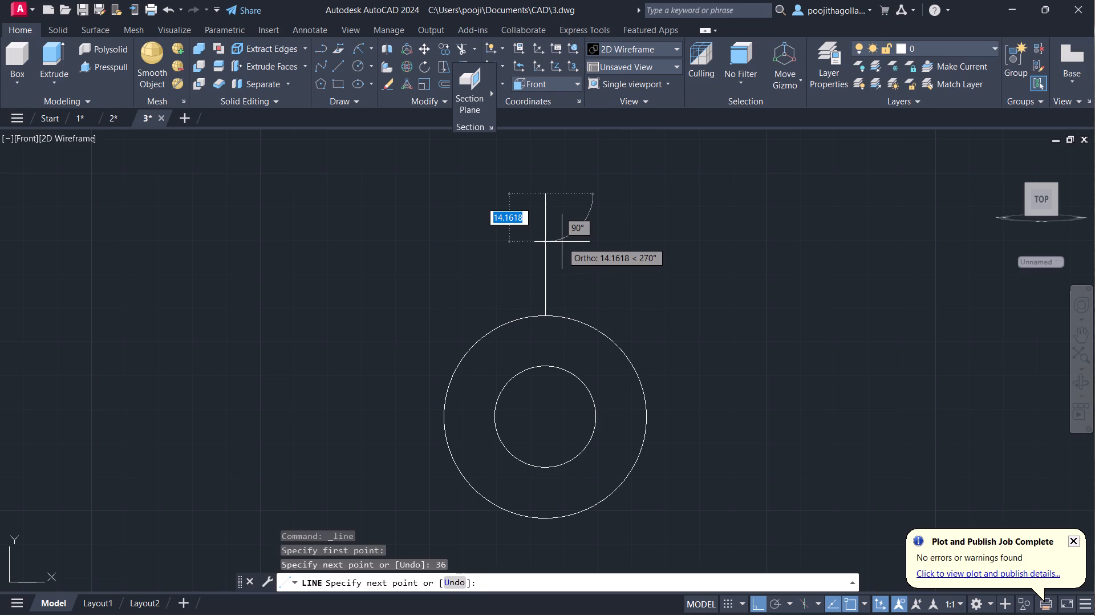
click(451, 373)
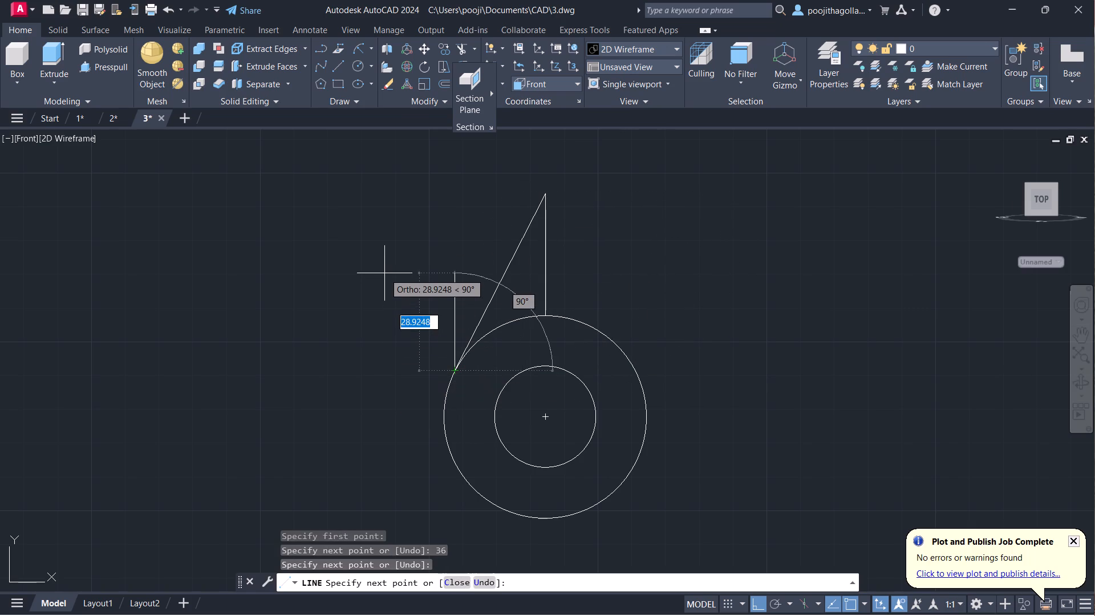
key(Escape)
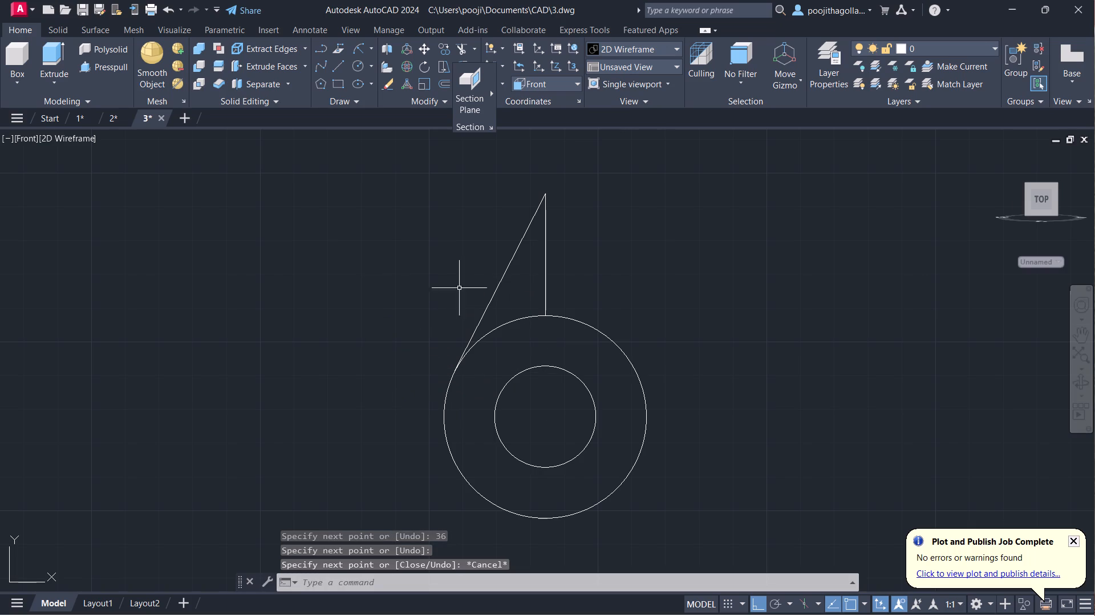
Join the vertical line and the diagonal tangent line above the circles into one polyline.
scroll(634, 286, up, 1)
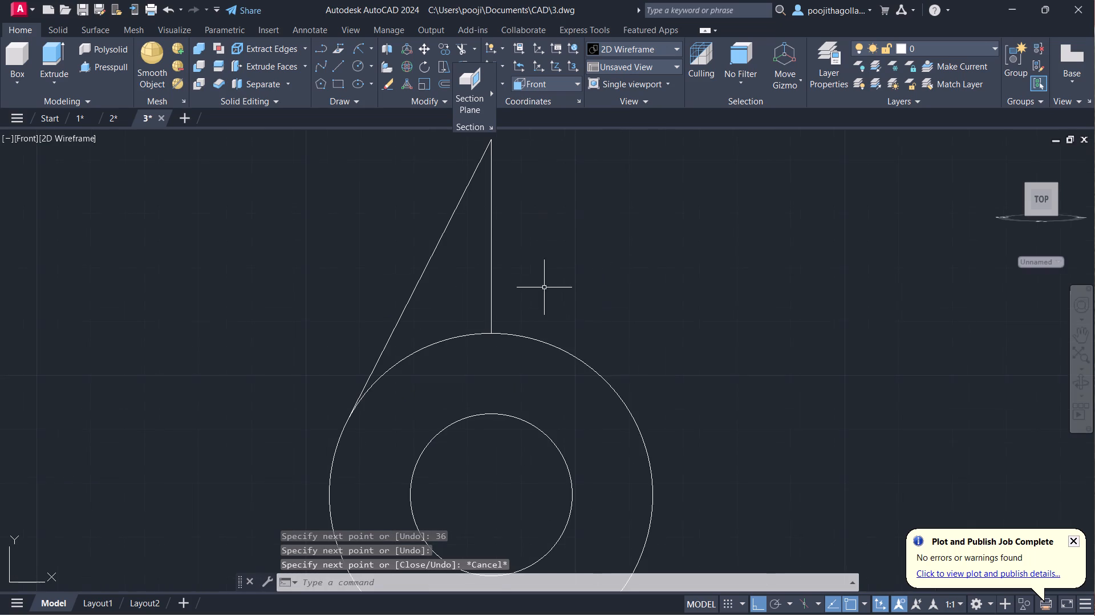
middle_drag(541, 287, 542, 297)
scroll(542, 297, down, 2)
middle_drag(547, 306, 540, 289)
click(545, 228)
click(437, 245)
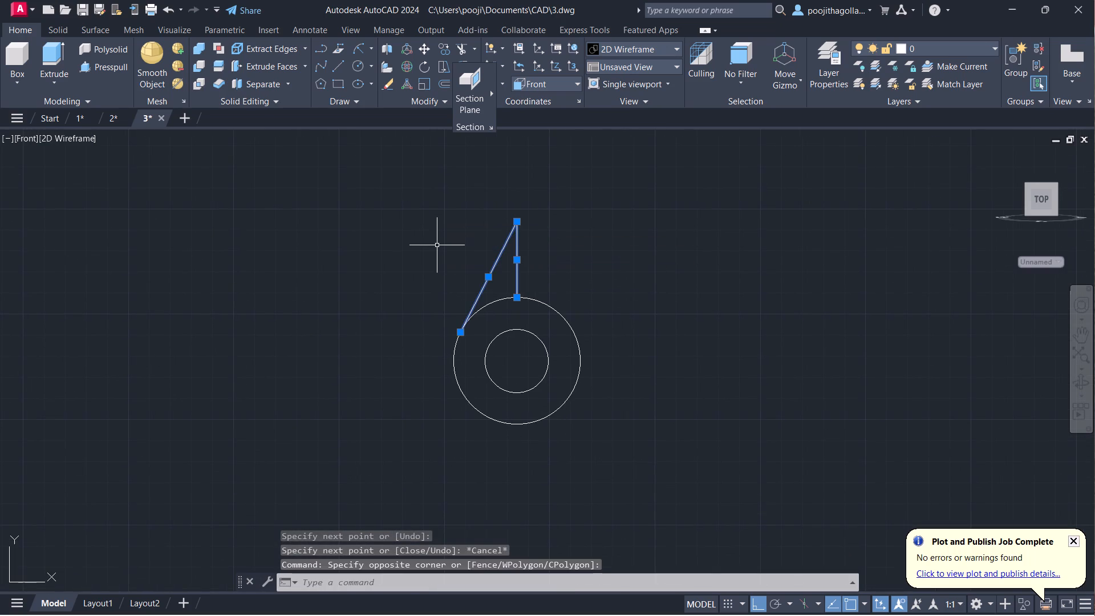
key(j)
key(Return)
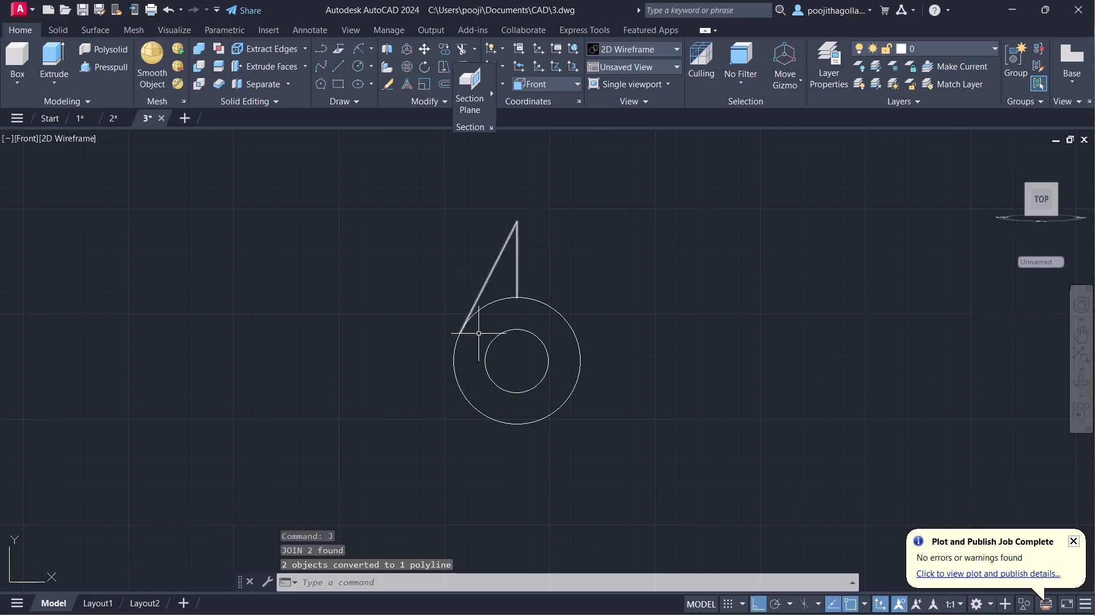
Change the visual style to Shades of Gray.
middle_drag(663, 263, 667, 285)
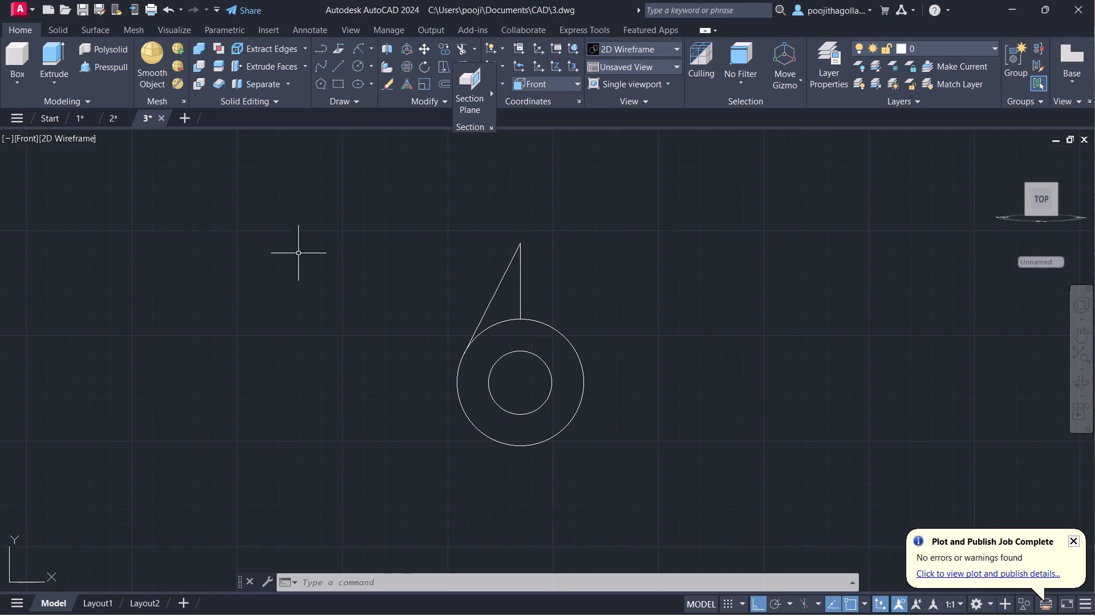
click(68, 145)
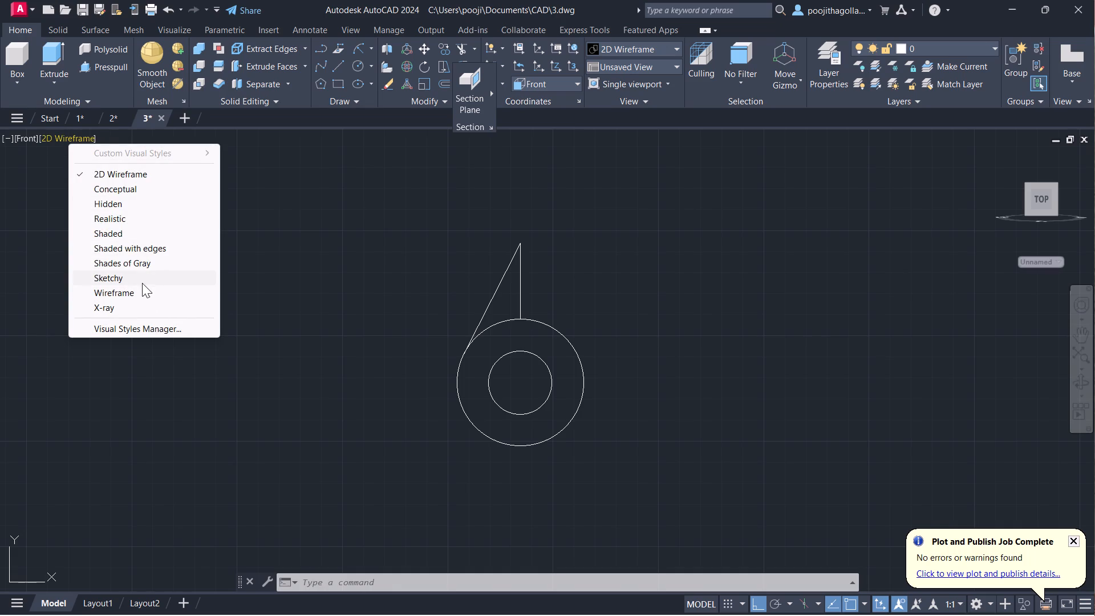
click(144, 266)
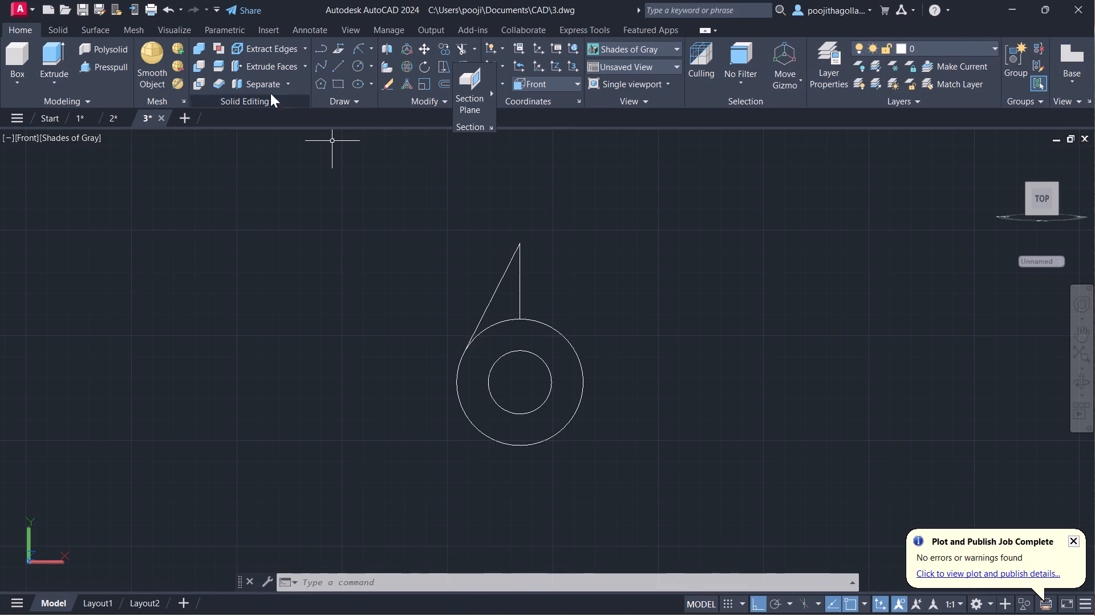
Presspull the ring between the two concentric circles 12 backward, away from the front side.
shift+middle_drag(391, 326, 472, 372)
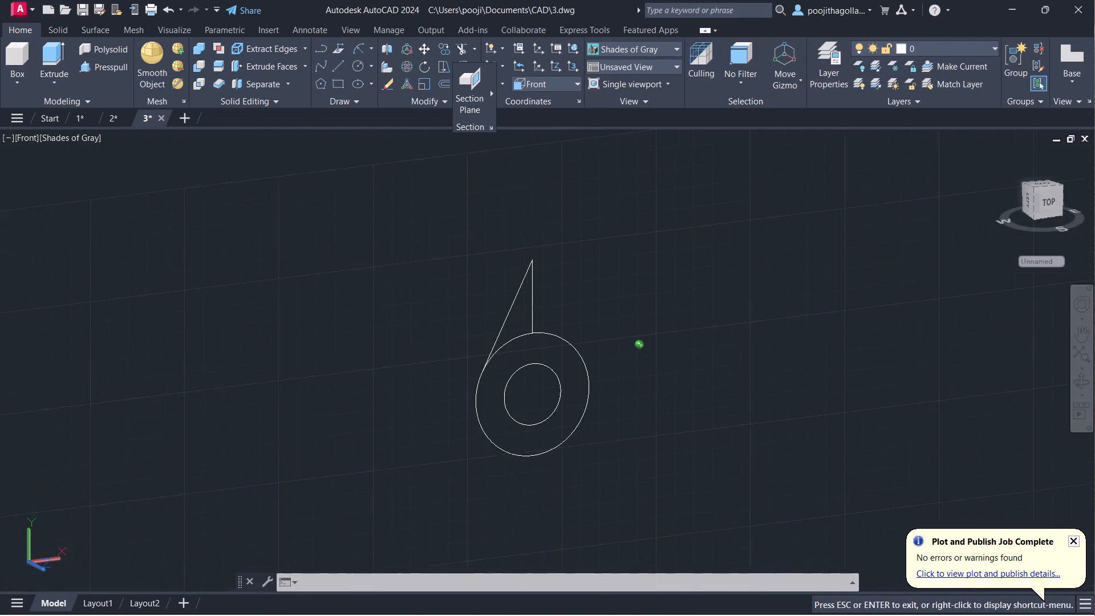
shift+middle_drag(472, 372, 509, 375)
click(109, 71)
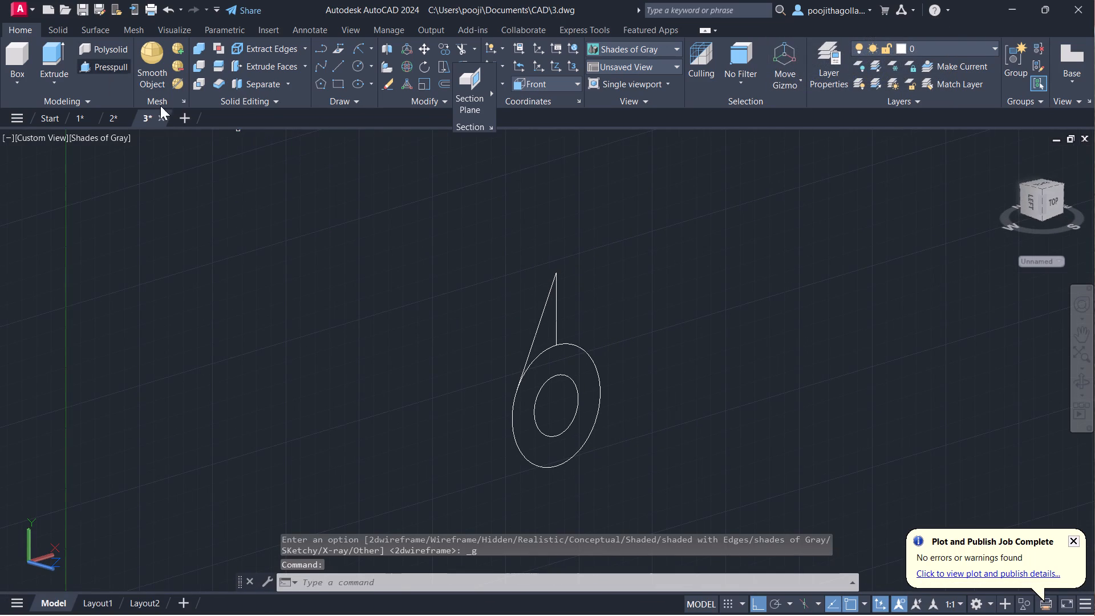
click(521, 409)
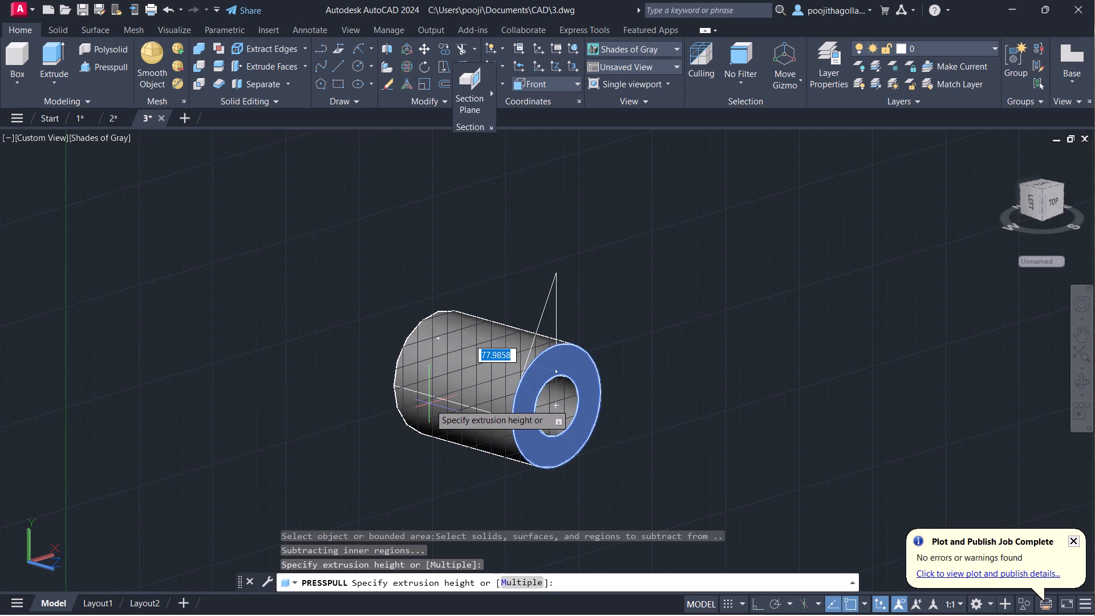
text(12)
key(Return)
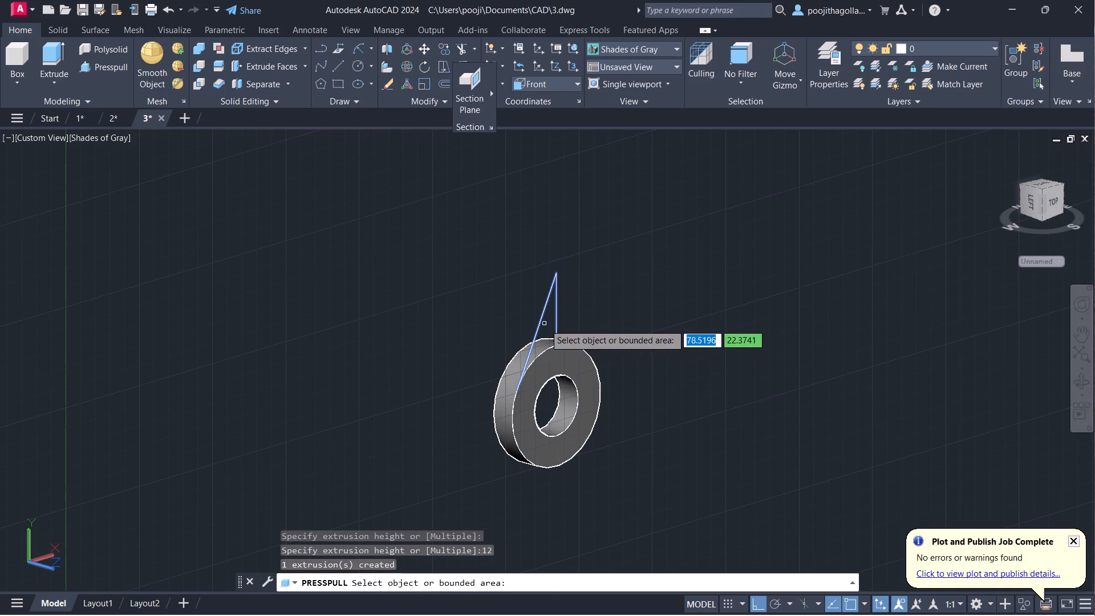
Presspull the triangular area between the polyline and the outer circle 12 in the ring's direction.
click(551, 324)
text(12)
key(Return)
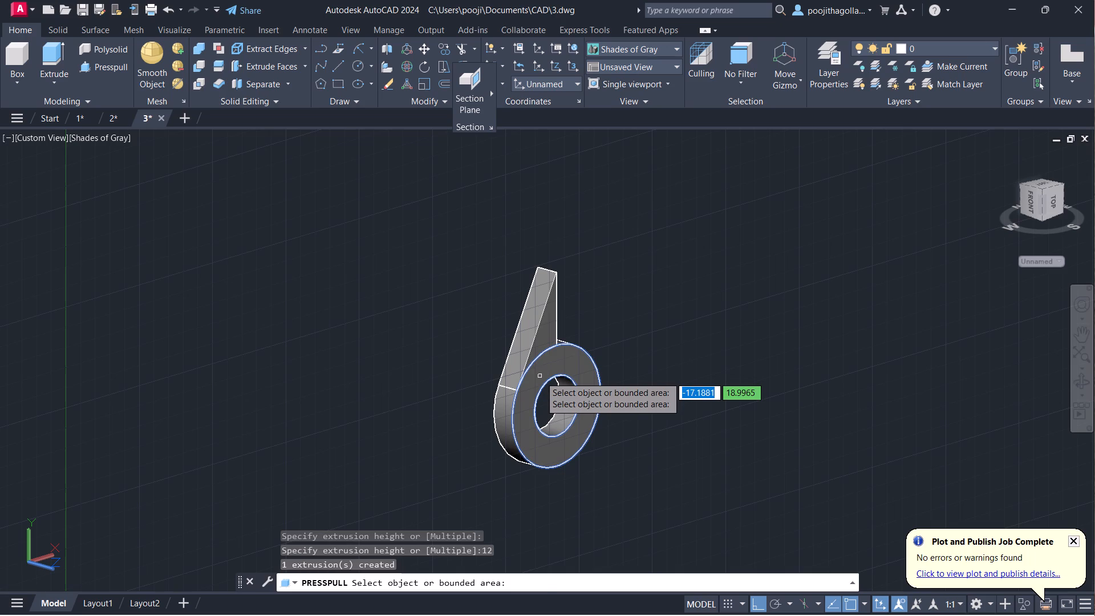
Presspull the ring's front annular face 34 outward.
click(540, 376)
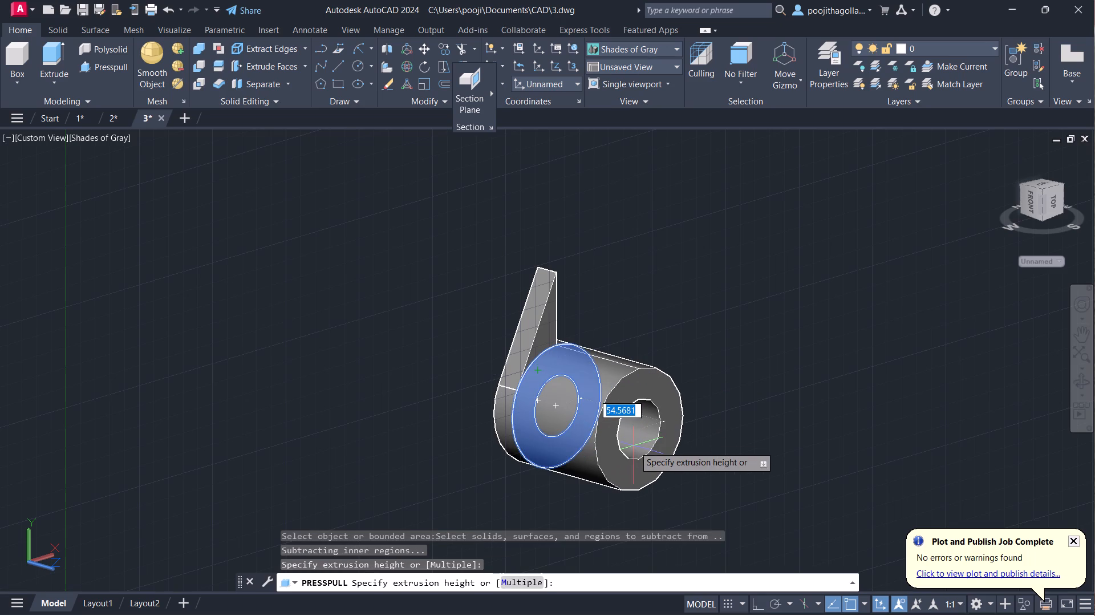
text(34)
key(Return)
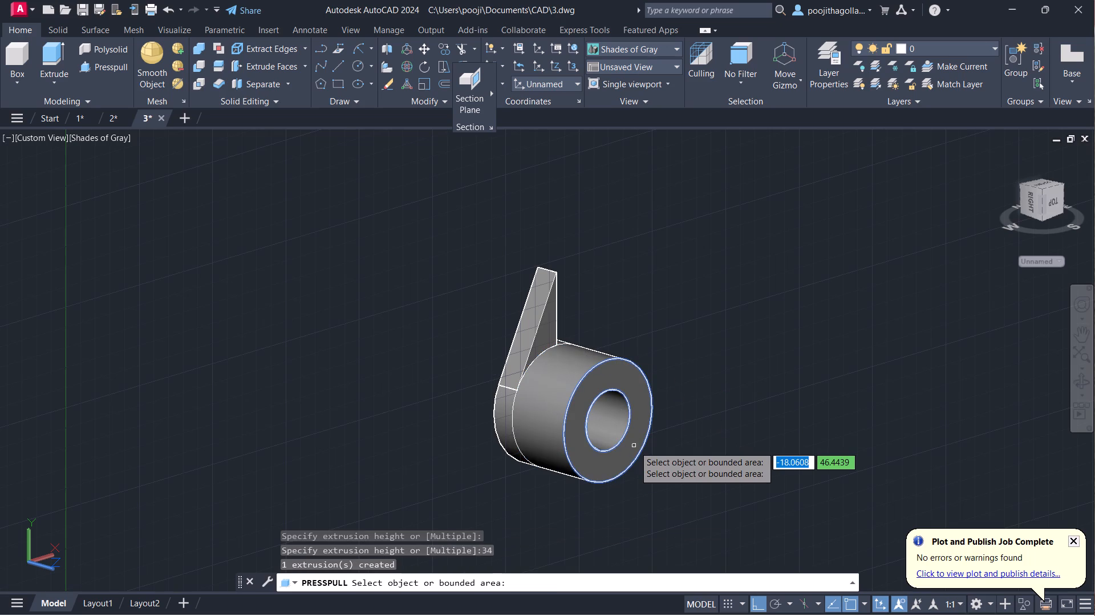
Presspull the annular face on the ring's back side 34 outward, and end the command.
shift+middle_drag(509, 459, 611, 491)
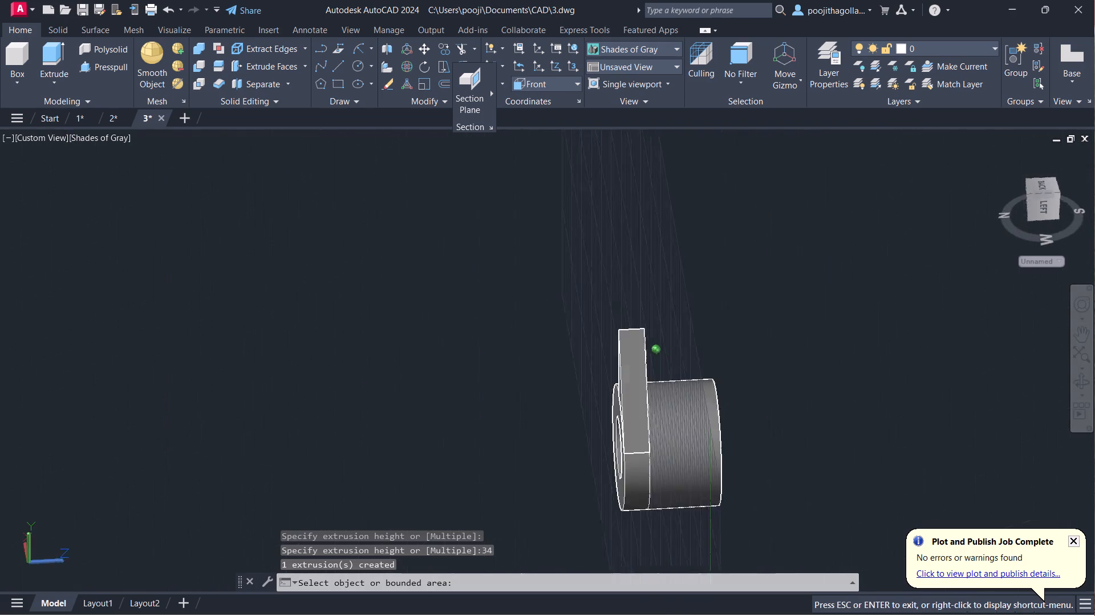
shift+middle_drag(611, 491, 644, 493)
click(654, 411)
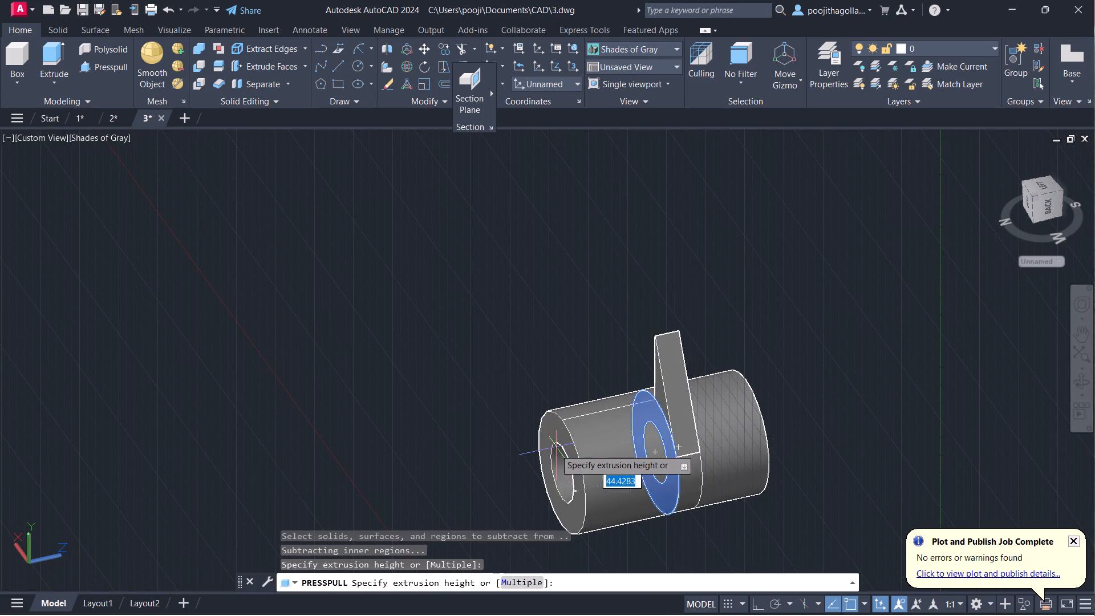
key(3)
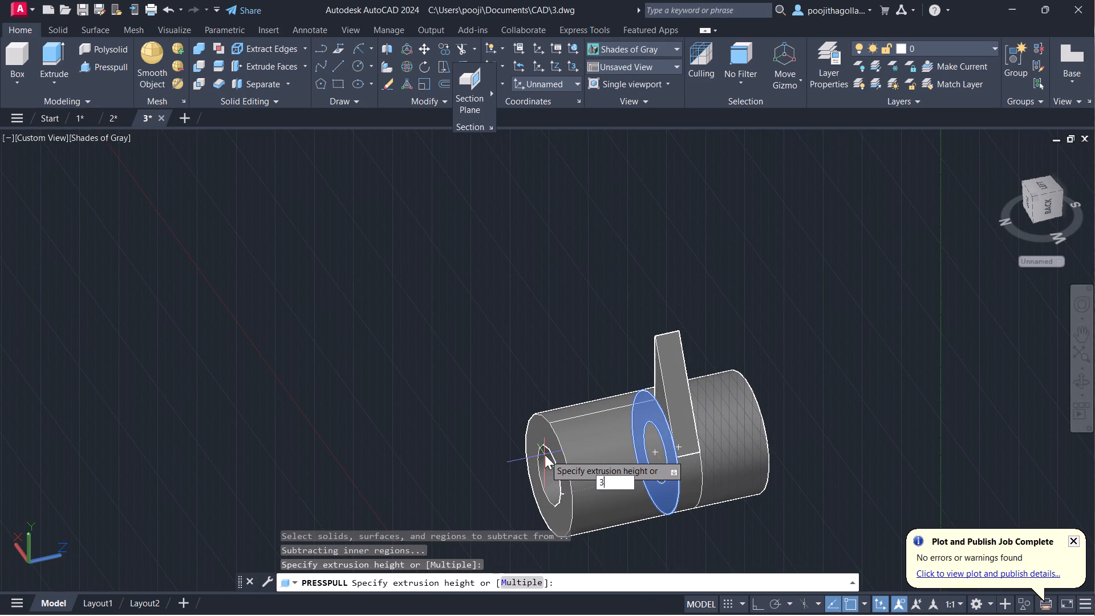
key(4)
key(Return)
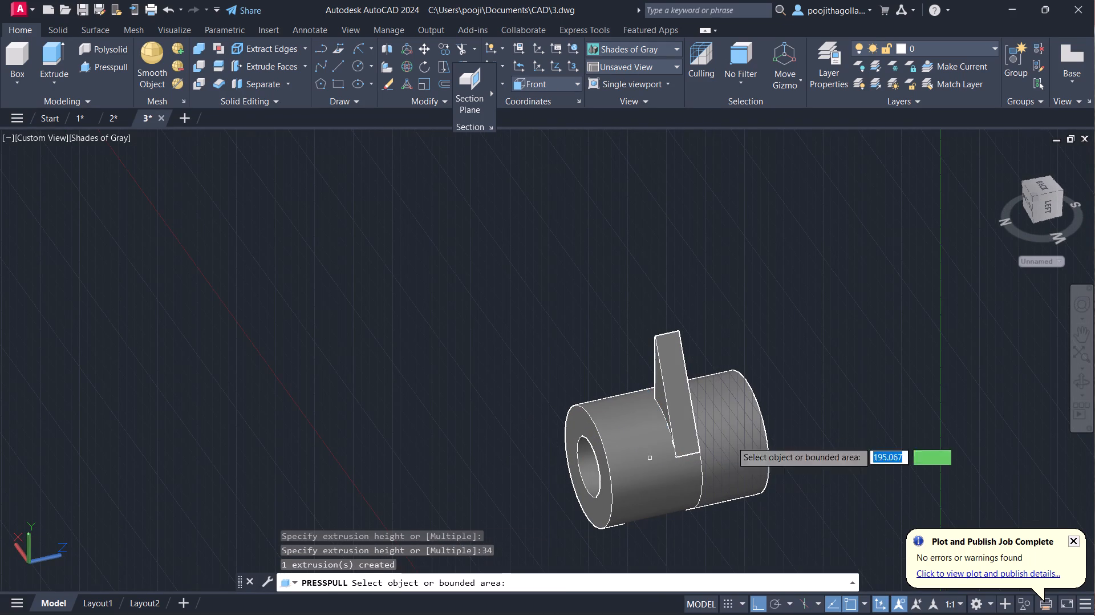
shift+middle_drag(821, 420, 785, 422)
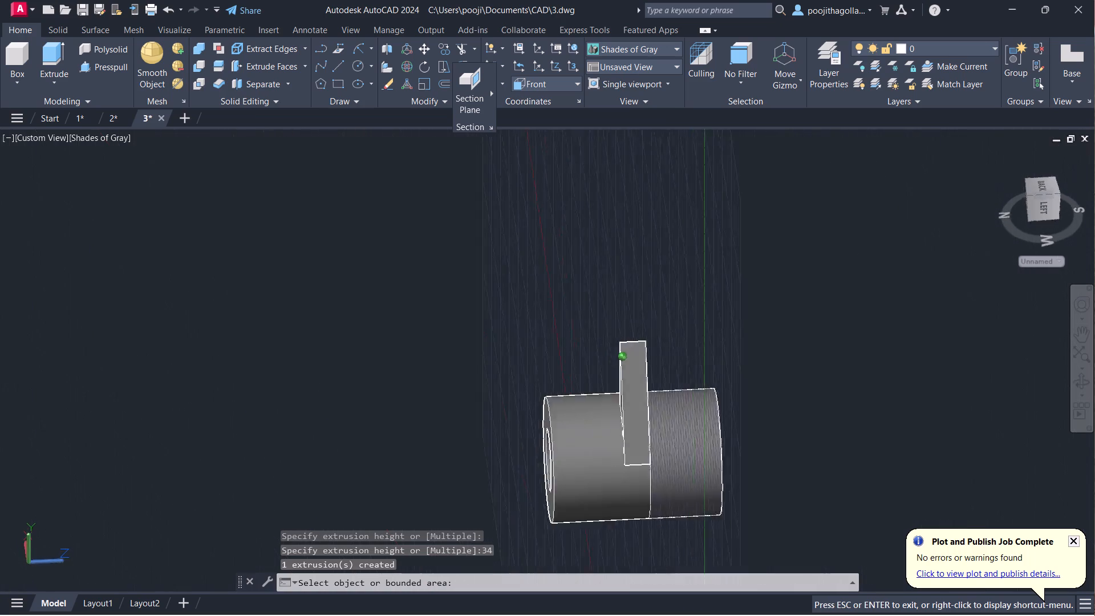
shift+middle_drag(785, 422, 656, 411)
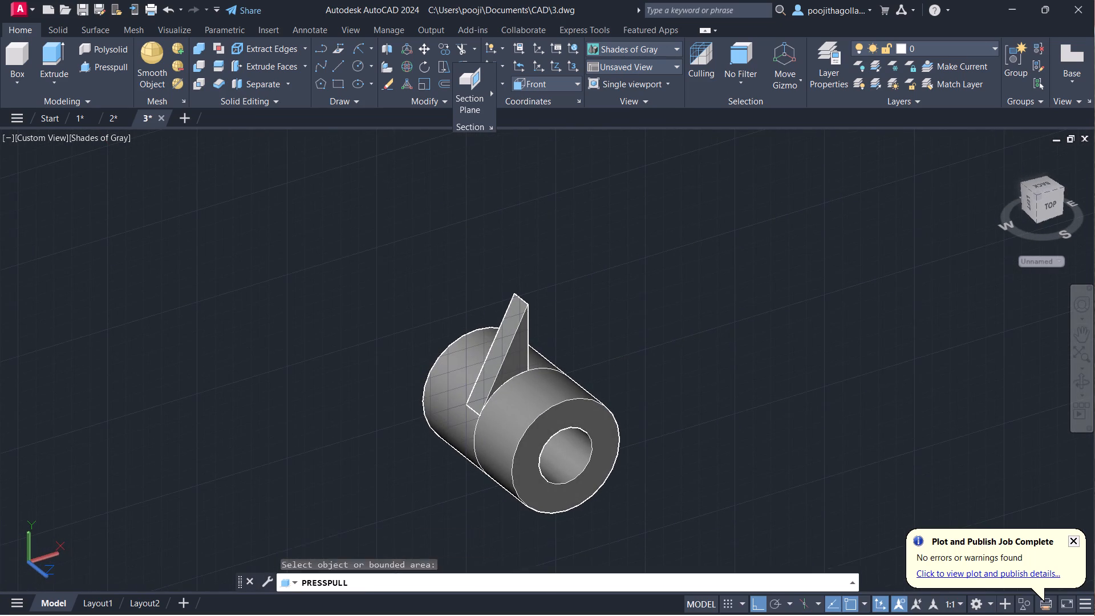
scroll(581, 376, up, 2)
middle_drag(597, 371, 638, 406)
key(Escape)
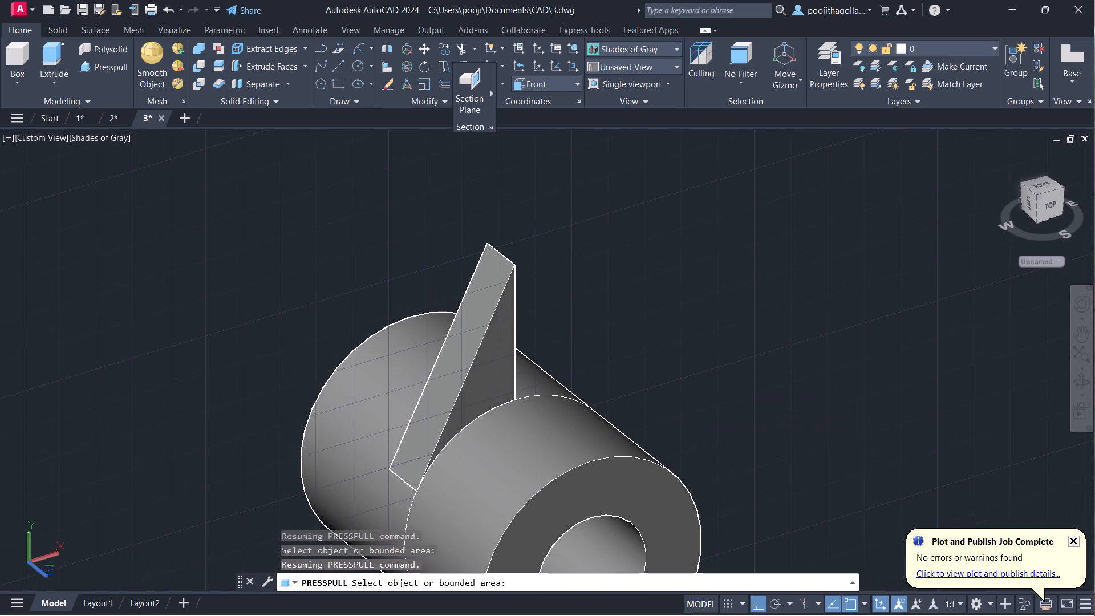
Draw a line 24 long along the +Z axis from the triangular rib's front top corner, and end the command.
scroll(621, 404, down, 1)
middle_drag(632, 395, 578, 357)
scroll(574, 343, up, 1)
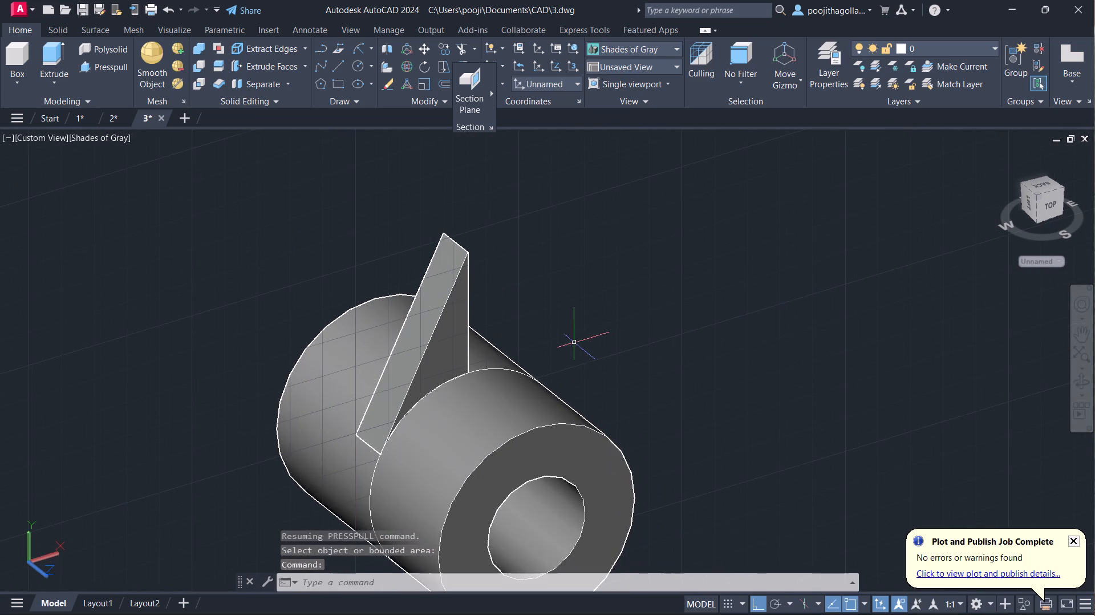
middle_drag(574, 343, 541, 325)
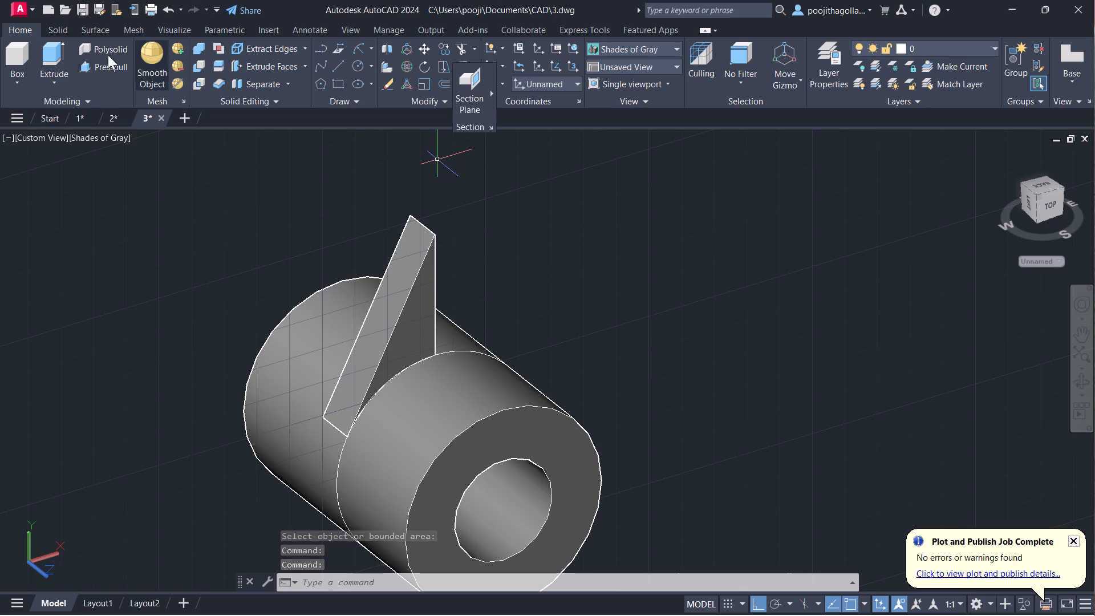
click(334, 67)
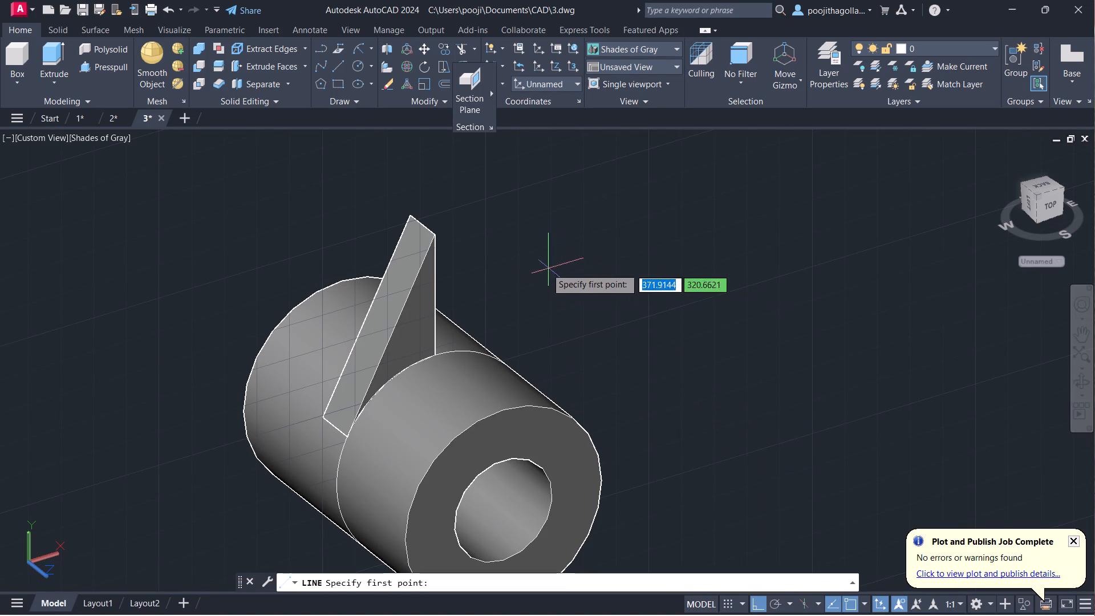
click(429, 236)
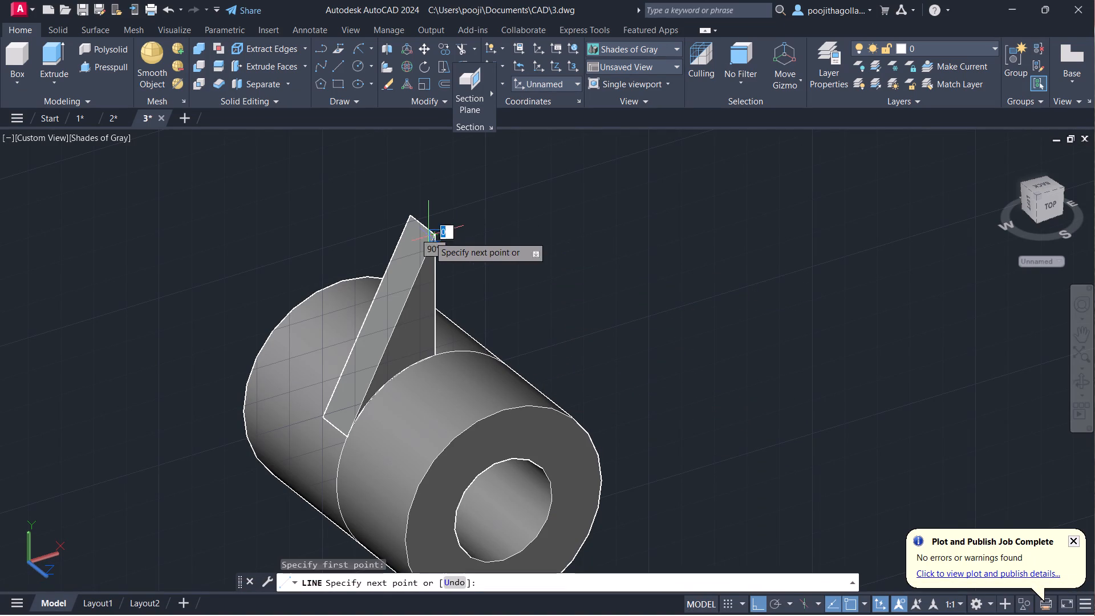
middle_drag(595, 386, 521, 283)
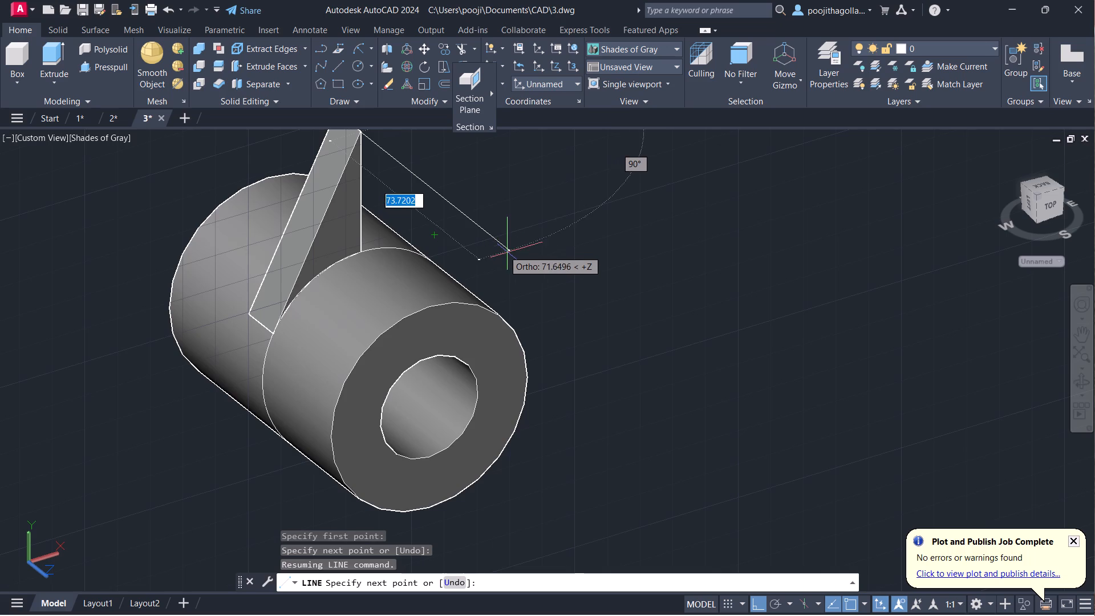
scroll(489, 229, down, 1)
middle_drag(489, 229, 496, 238)
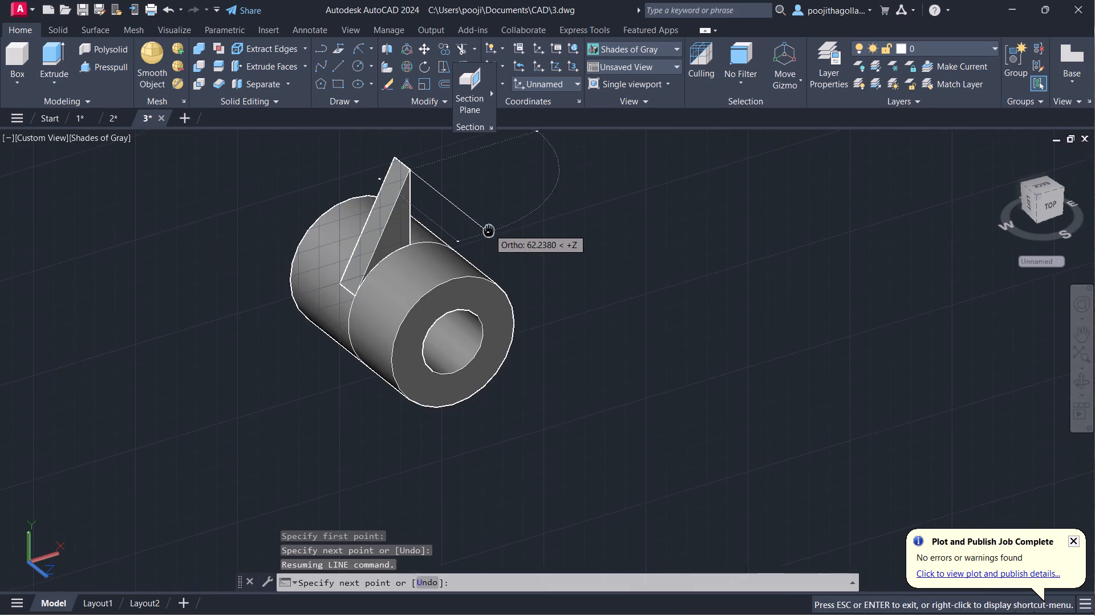
middle_drag(496, 238, 510, 273)
scroll(485, 251, up, 1)
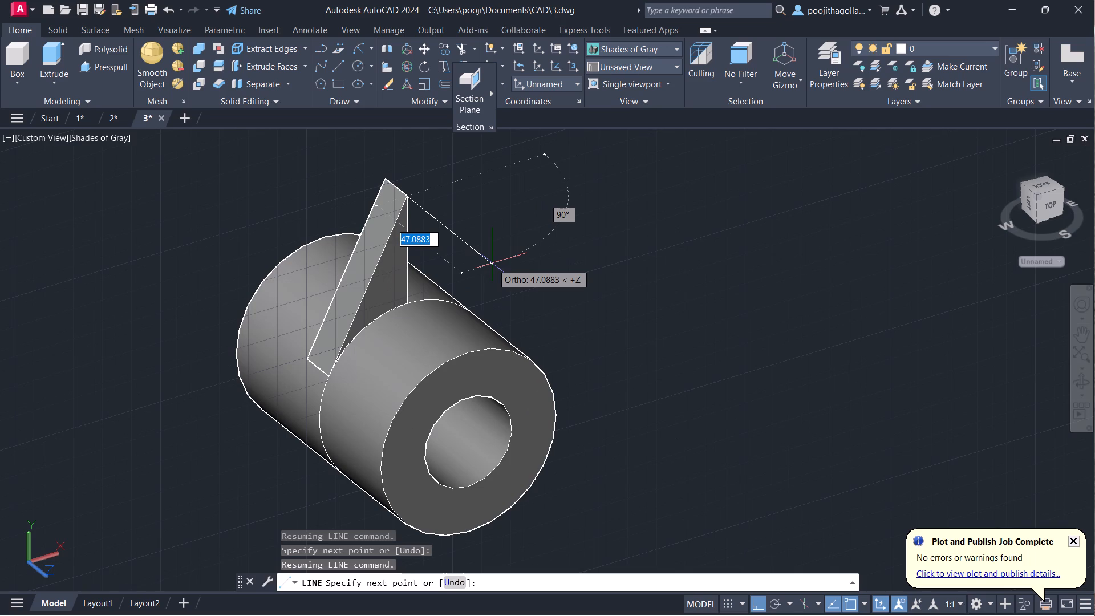
text(24)
key(Return)
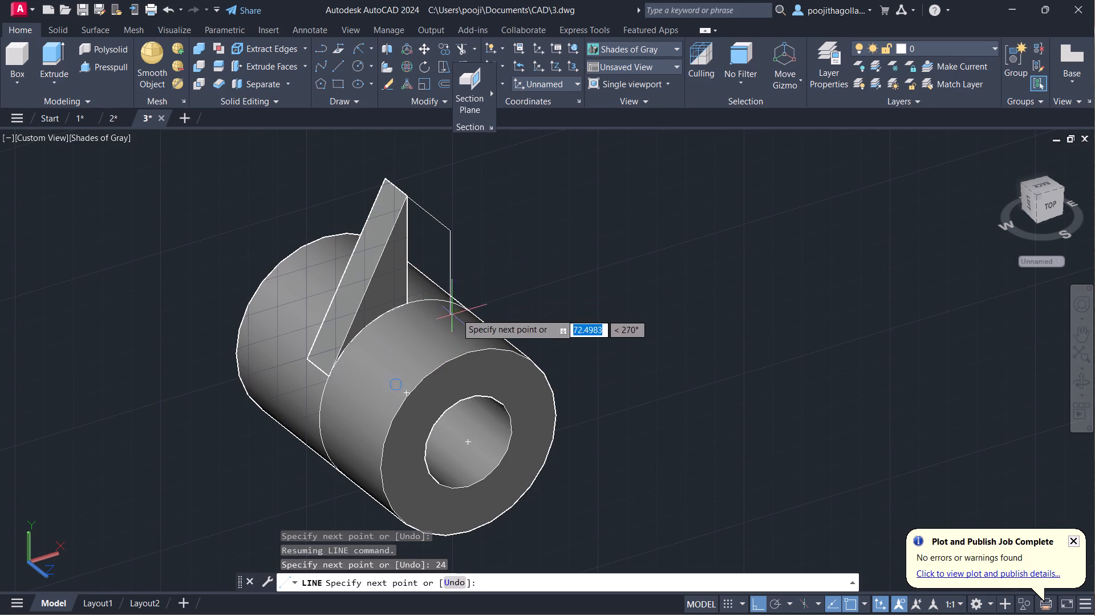
key(Escape)
Draw a line 28 long along the cylinder from the rib's front base corner, continued up to the free end of the 24-long line.
key(l)
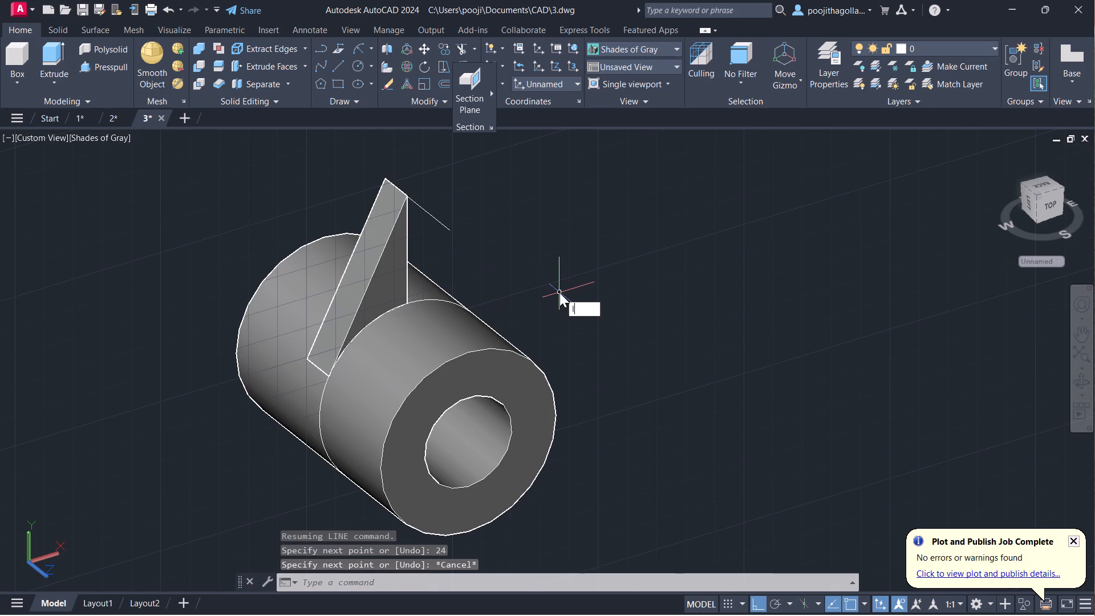
key(Return)
scroll(409, 303, up, 3)
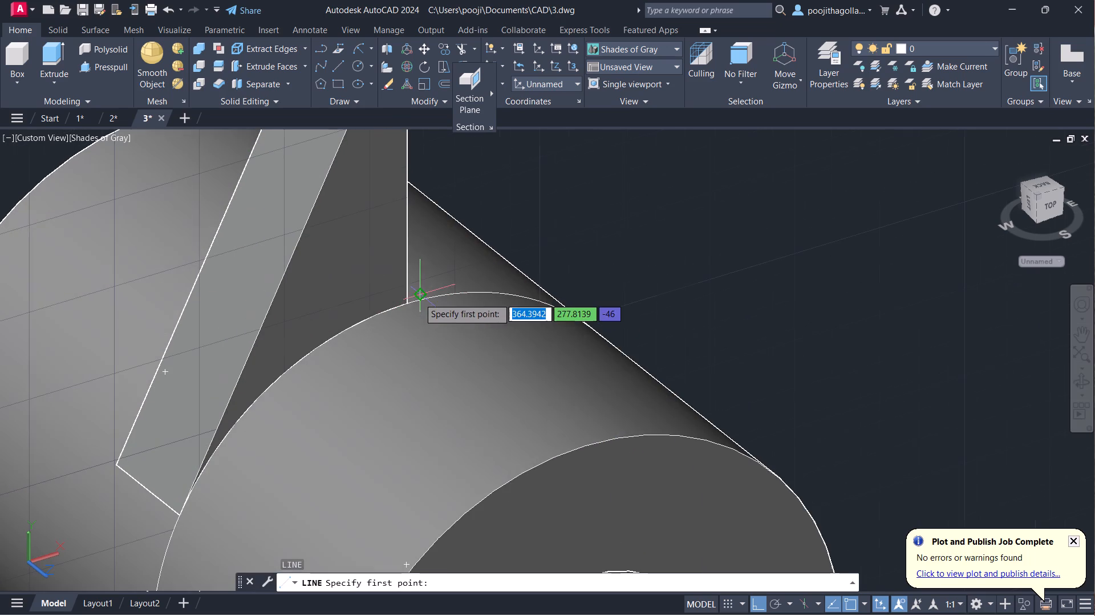
click(409, 303)
scroll(627, 529, down, 2)
middle_drag(640, 521, 640, 519)
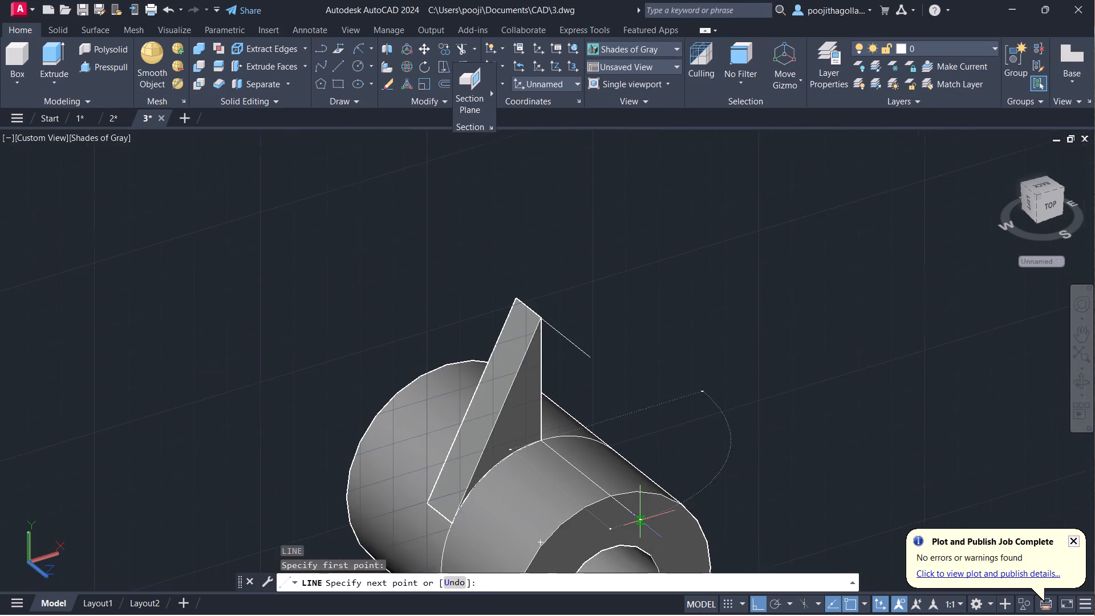
middle_drag(640, 519, 555, 396)
text(28)
key(Return)
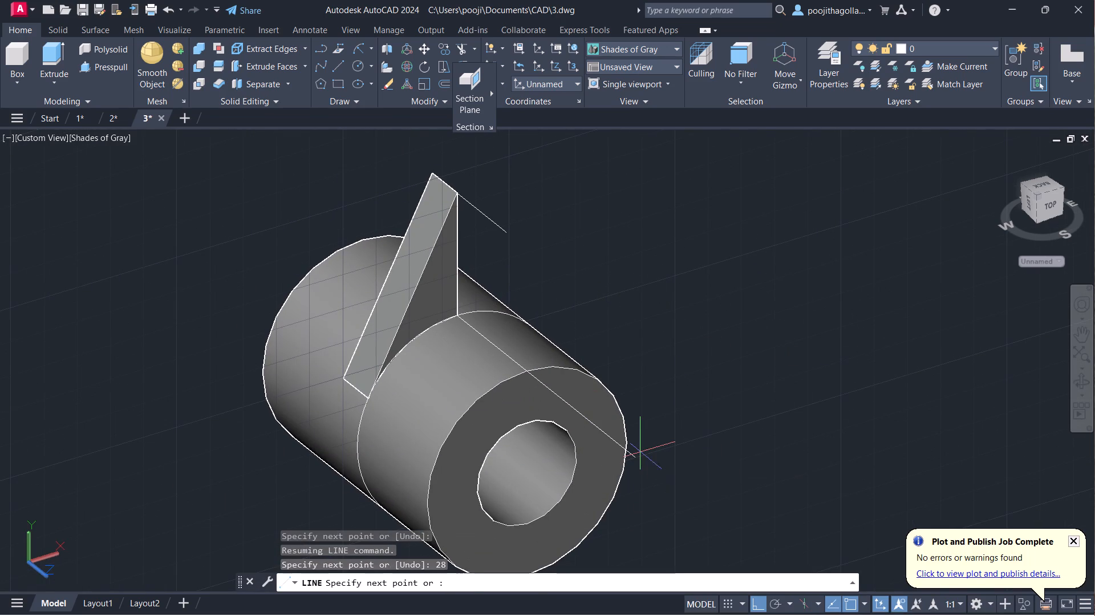
click(507, 235)
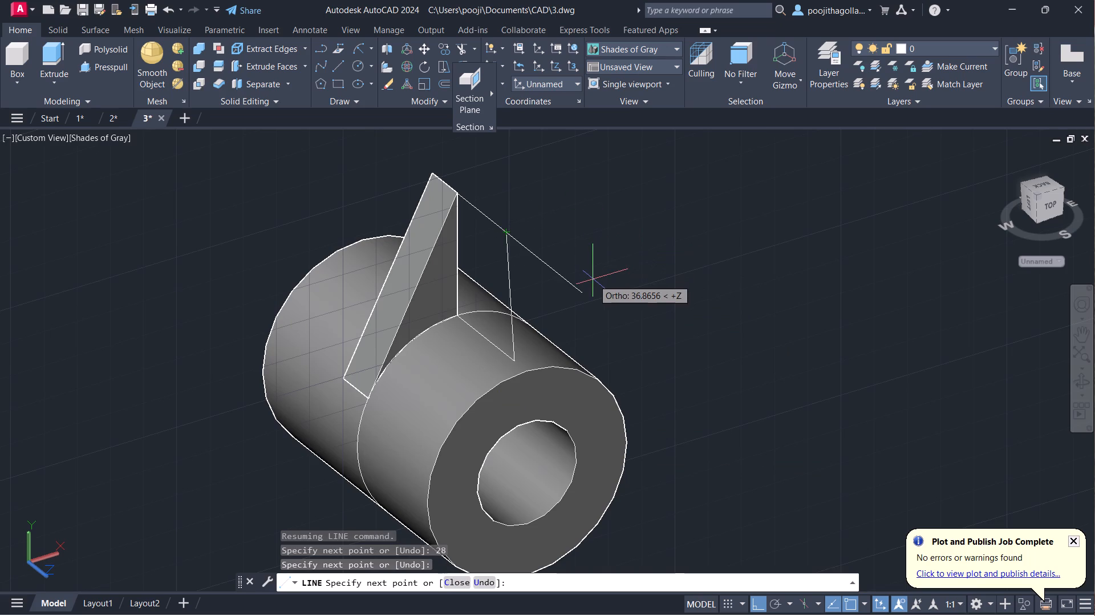
key(Escape)
Erase the slanted line connecting the free ends of the 24-long and 28-long lines.
shift+middle_drag(529, 386, 656, 325)
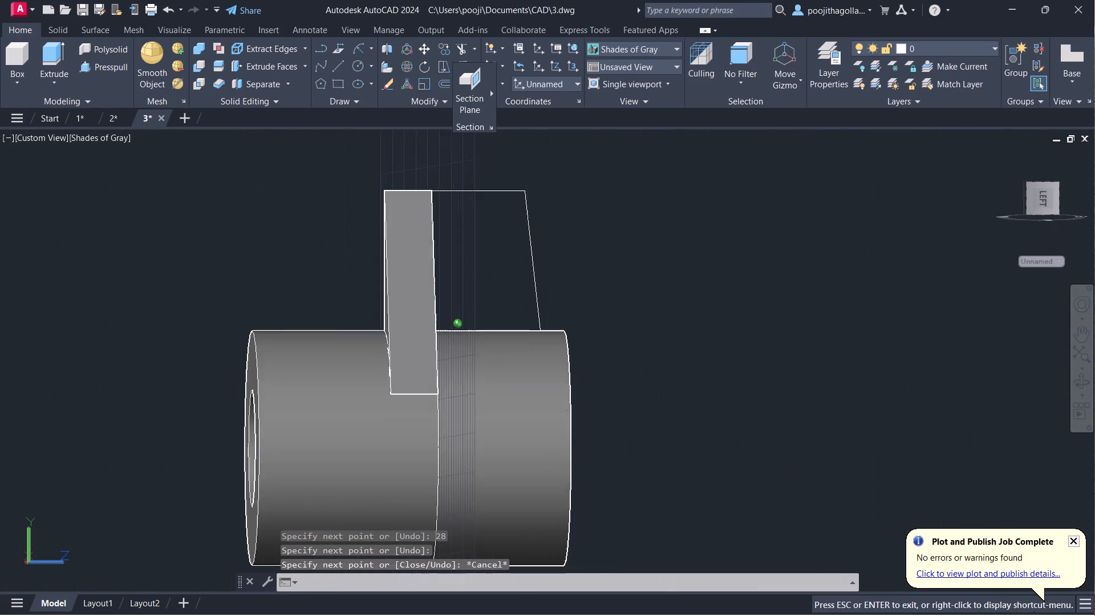
shift+middle_drag(656, 325, 501, 363)
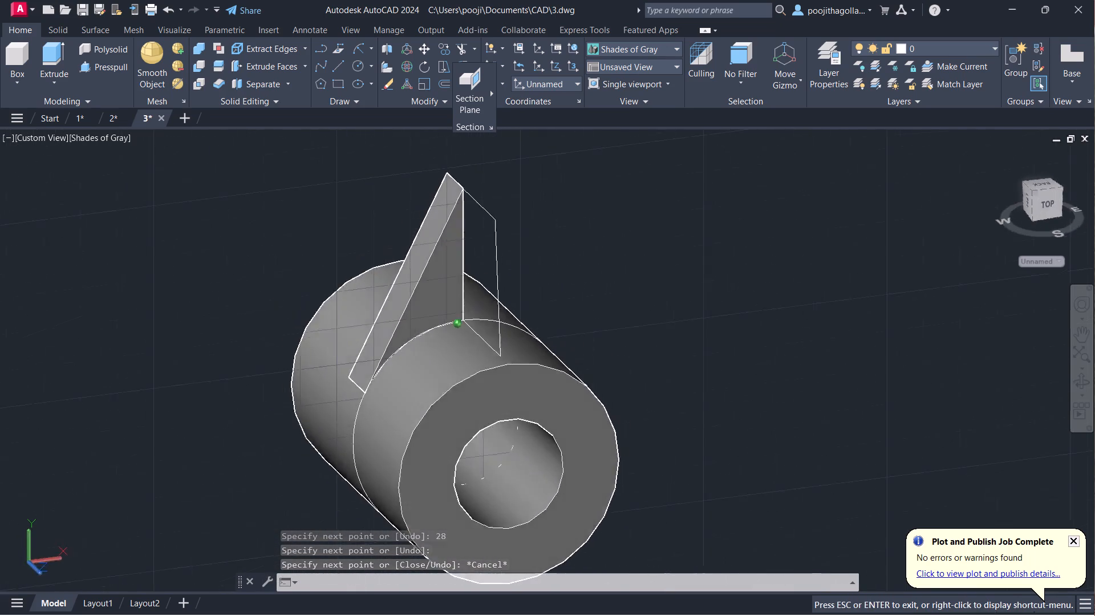
shift+middle_drag(501, 363, 655, 375)
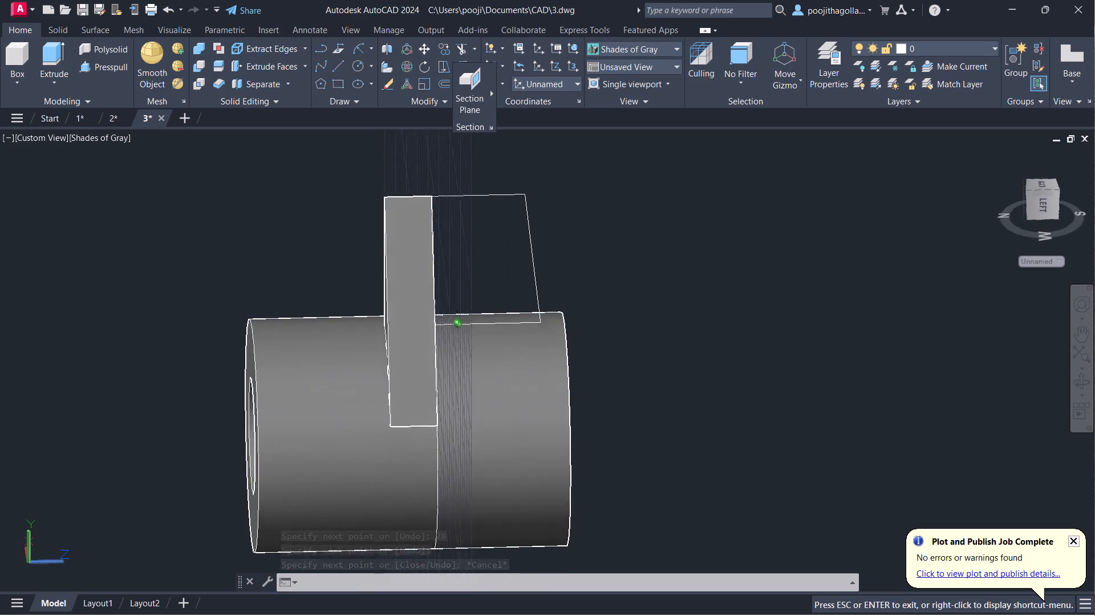
shift+middle_drag(655, 375, 565, 468)
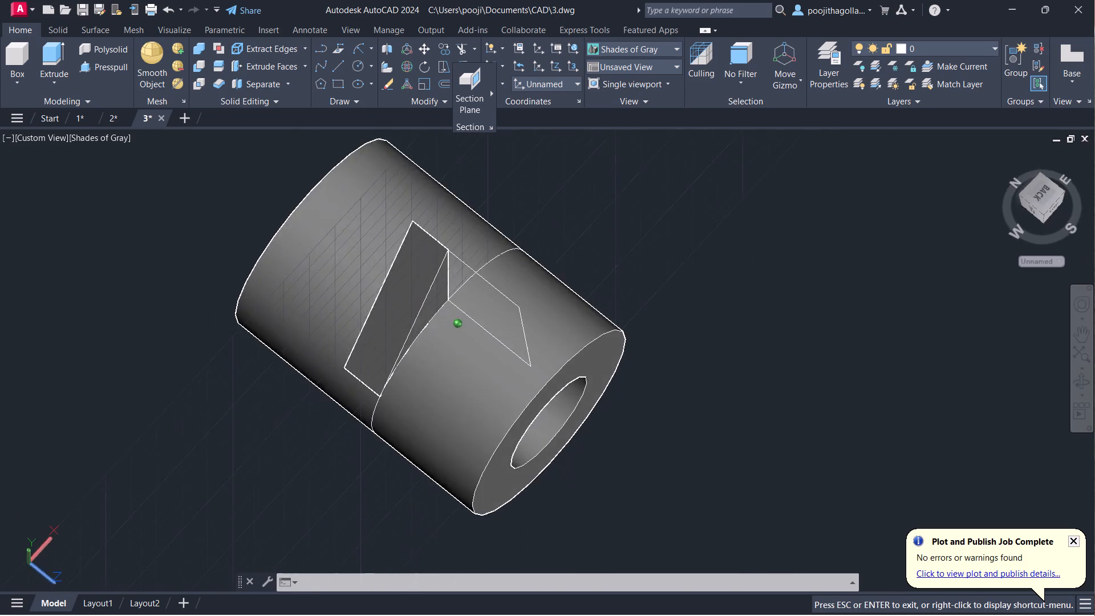
shift+middle_drag(565, 468, 477, 464)
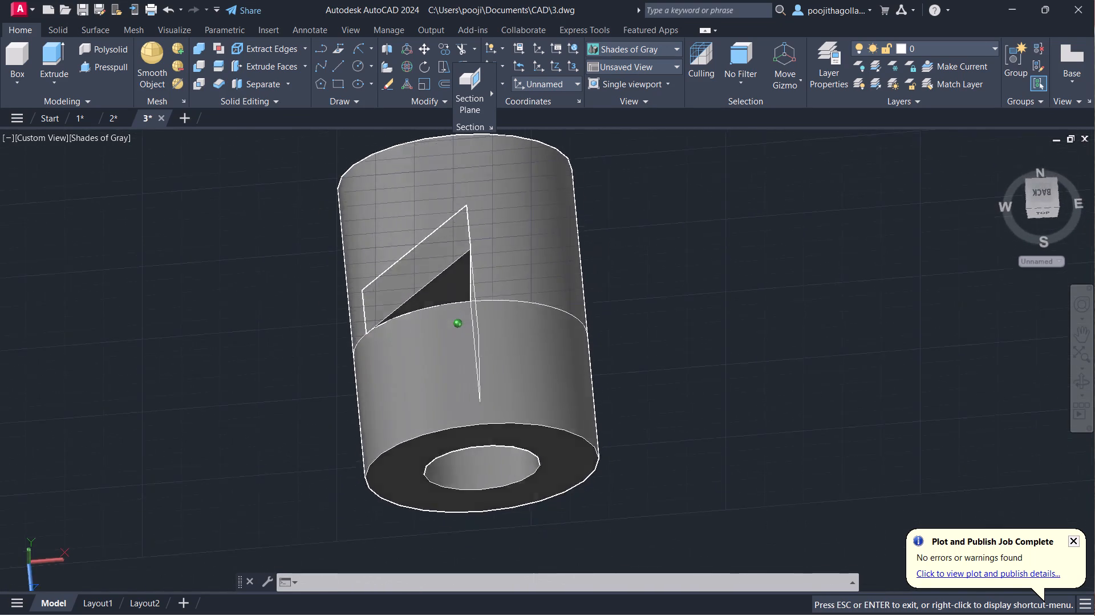
shift+middle_drag(477, 464, 469, 348)
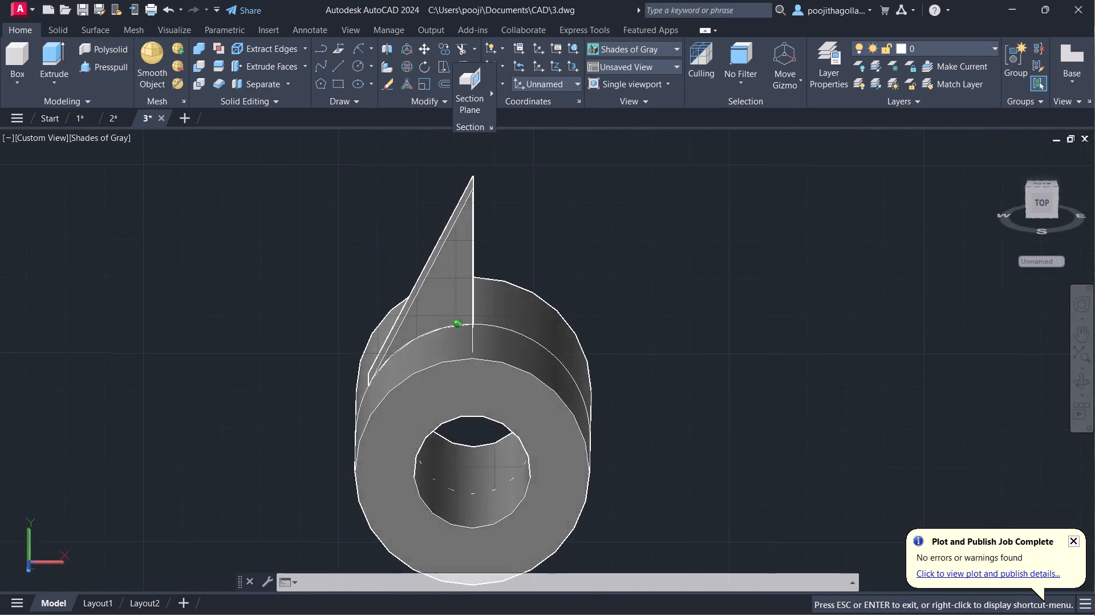
shift+middle_drag(469, 348, 462, 414)
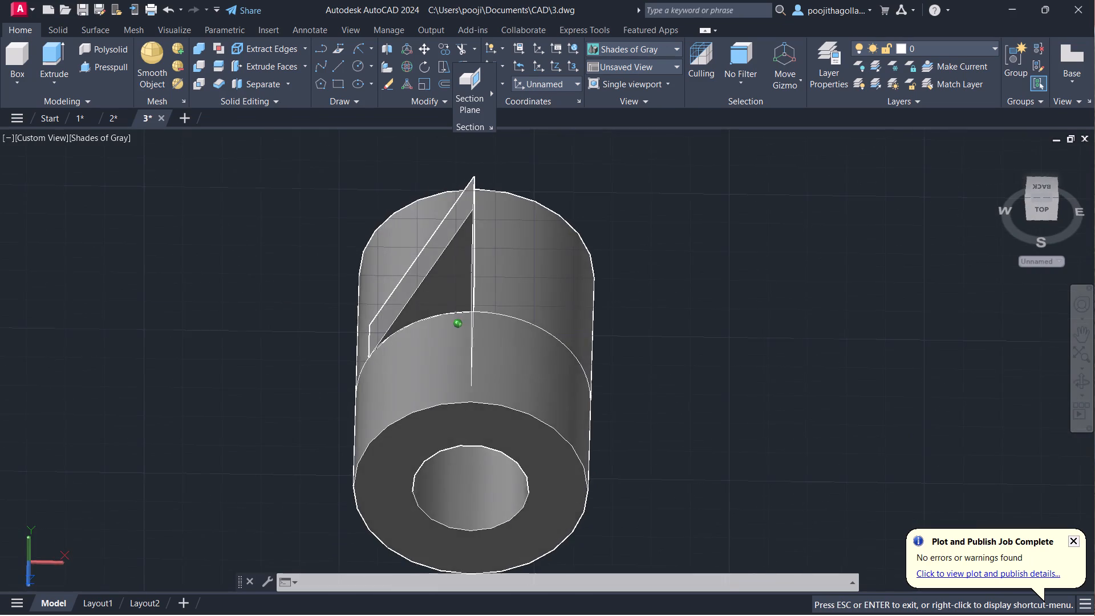
shift+middle_drag(462, 414, 671, 381)
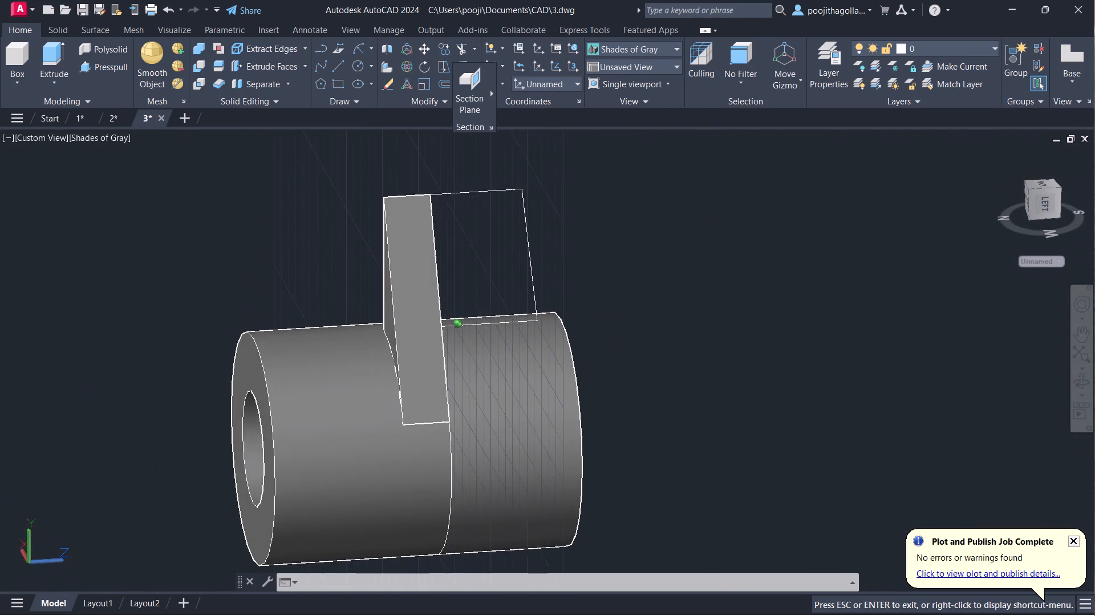
shift+middle_drag(671, 381, 613, 388)
key(Escape)
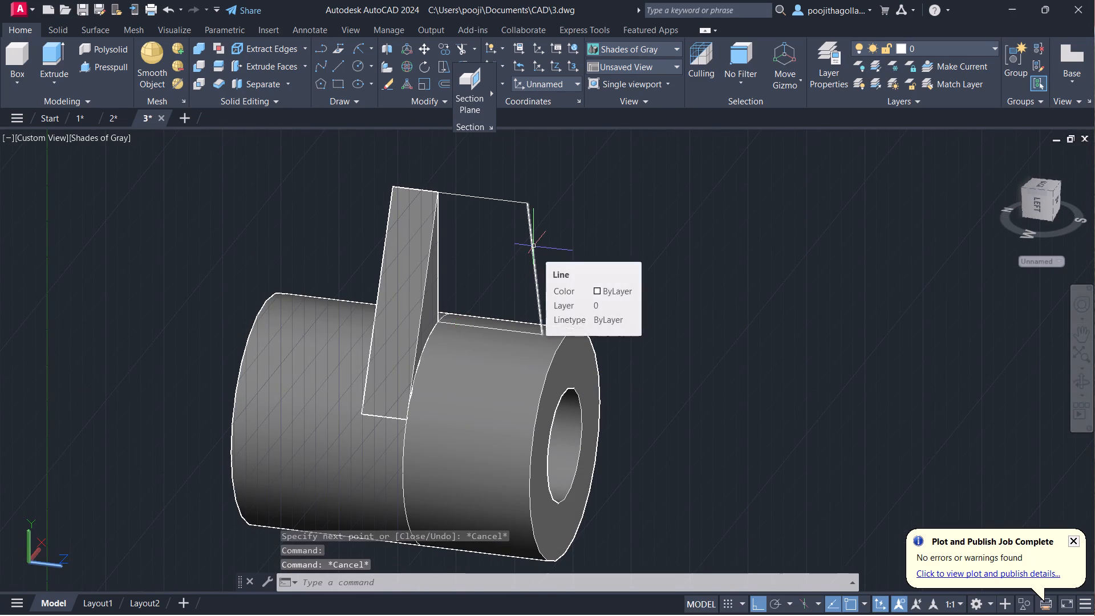
click(534, 246)
key(Delete)
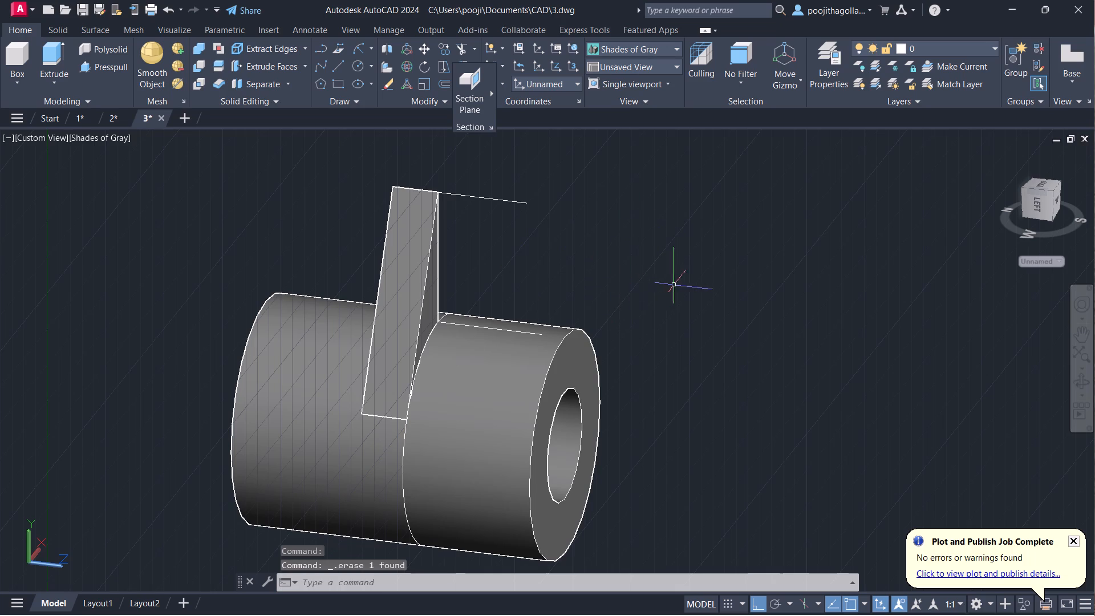
Switch the visual style of the model view to 2D Wireframe.
shift+middle_drag(722, 311, 569, 346)
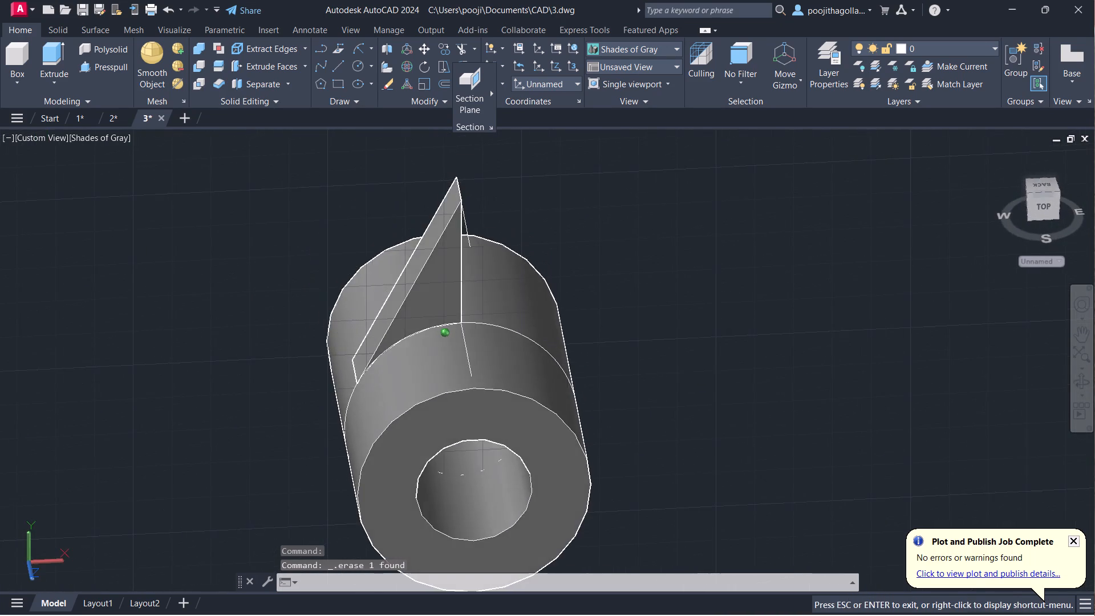
shift+middle_drag(569, 346, 597, 296)
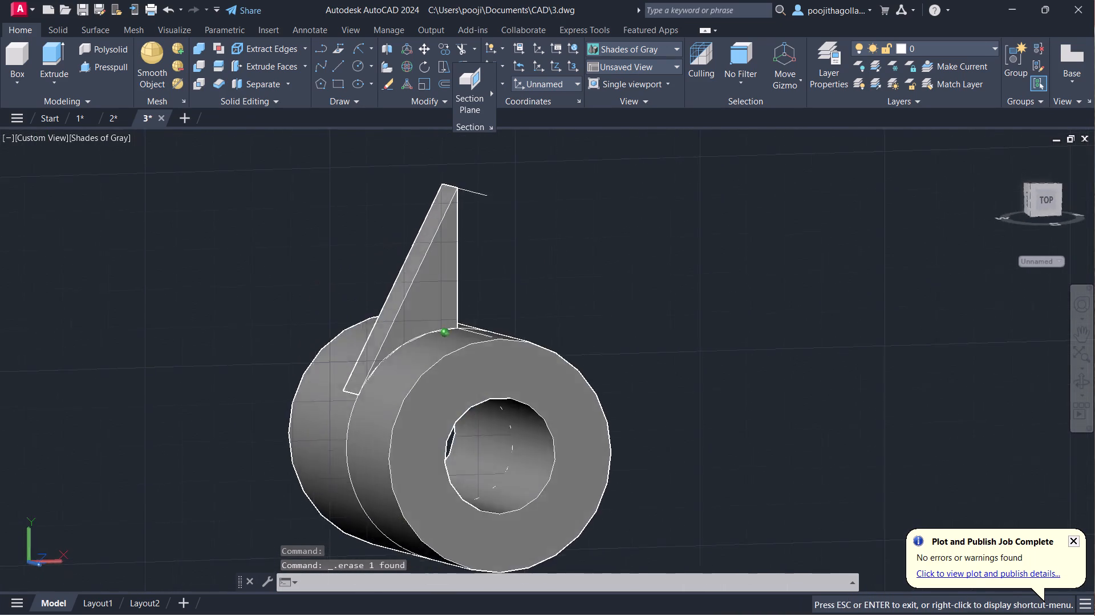
shift+middle_drag(597, 296, 610, 355)
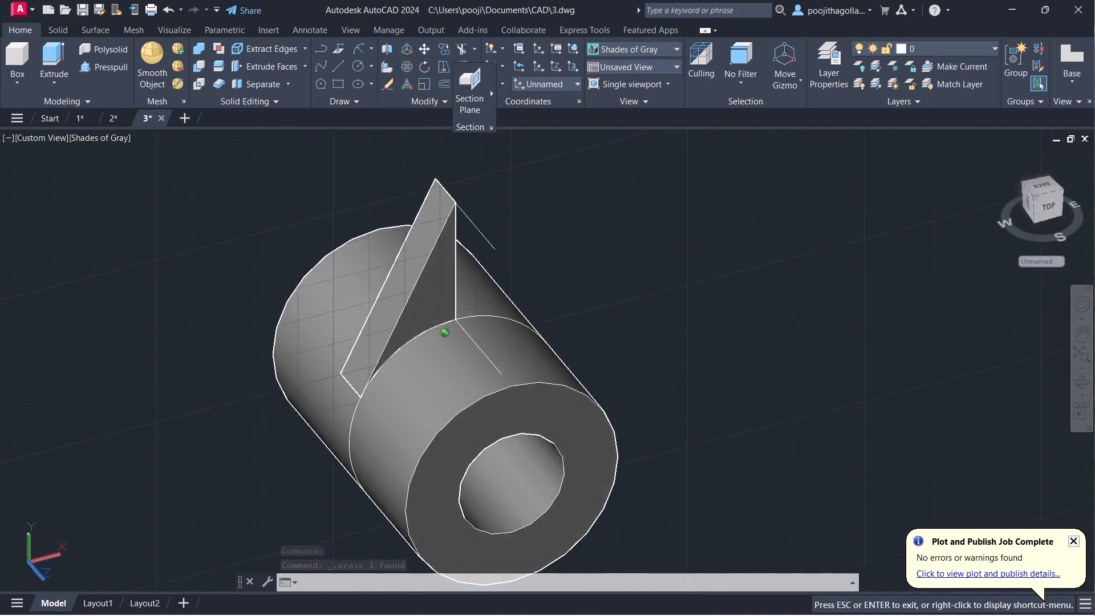
shift+middle_drag(610, 355, 635, 348)
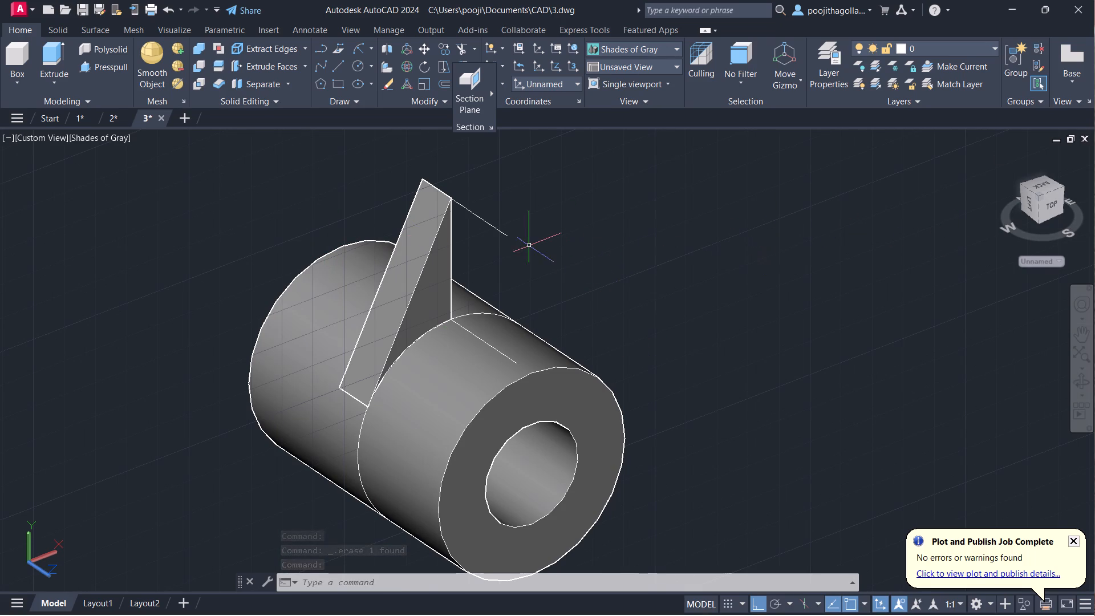
scroll(835, 323, down, 1)
middle_drag(837, 321, 639, 212)
scroll(751, 249, up, 1)
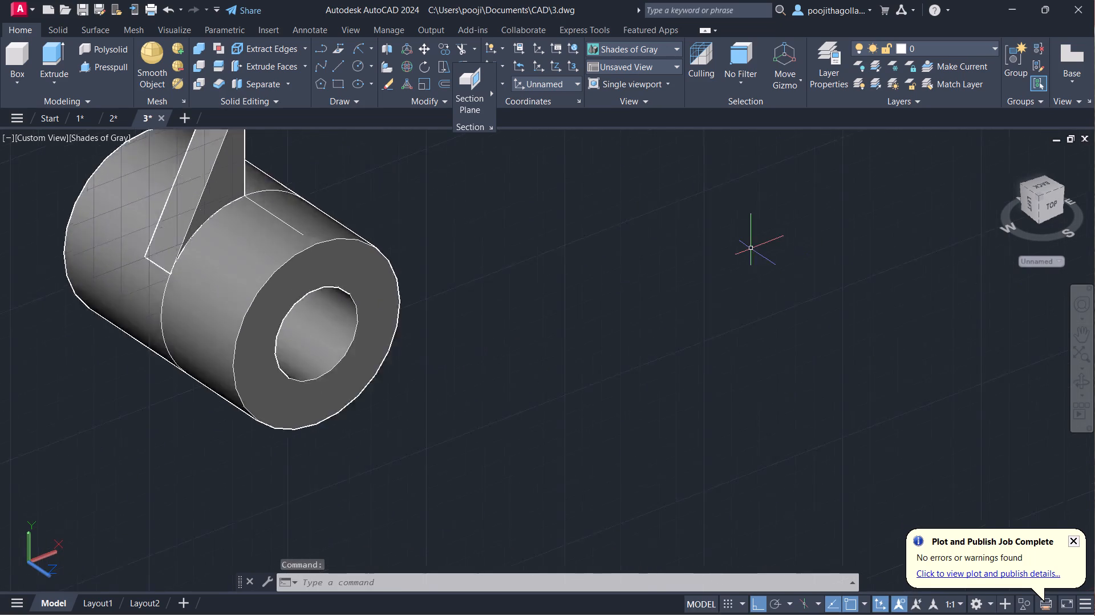
scroll(751, 249, up, 1)
middle_drag(733, 260, 1024, 429)
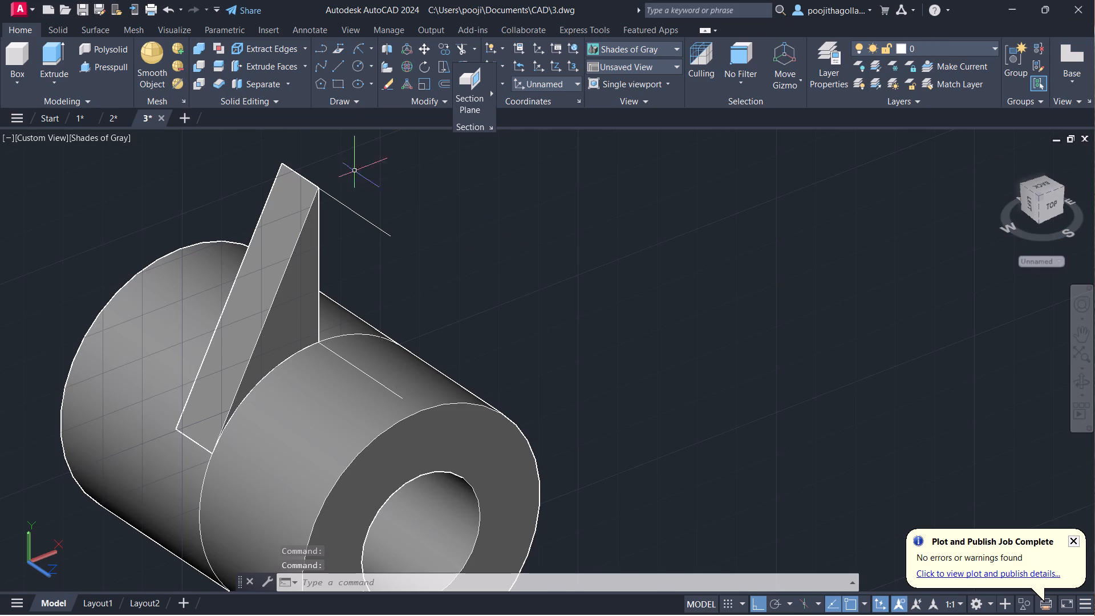
click(377, 228)
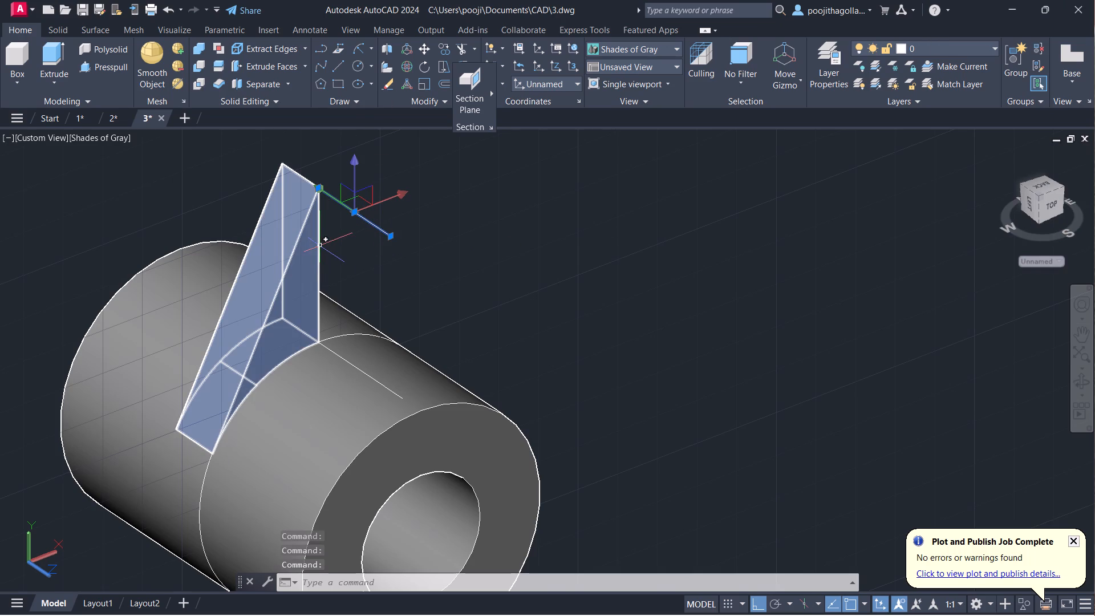
scroll(396, 297, down, 1)
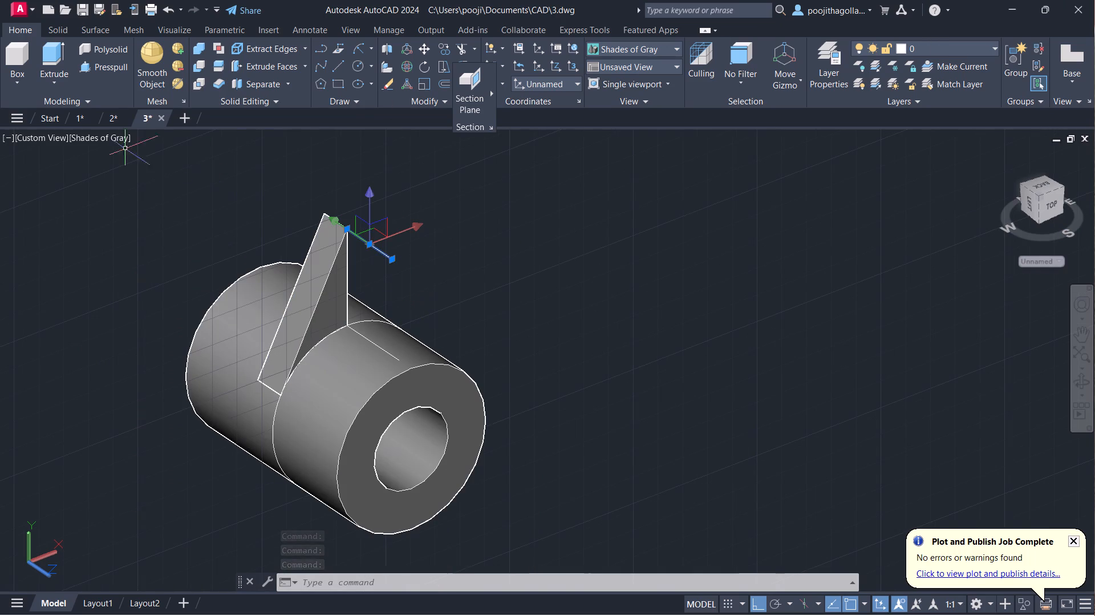
click(104, 135)
click(160, 176)
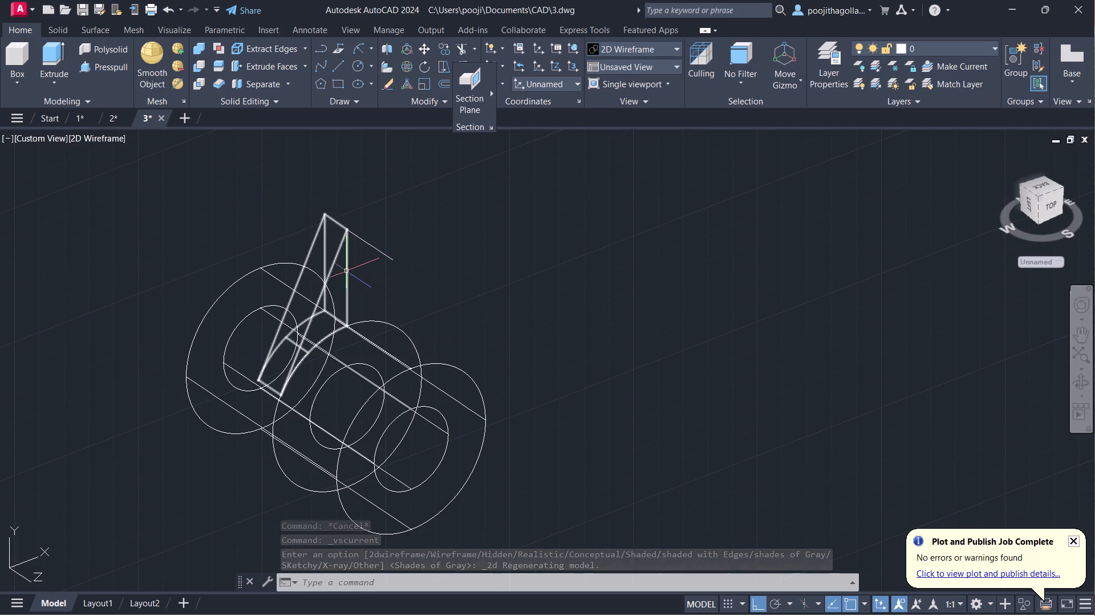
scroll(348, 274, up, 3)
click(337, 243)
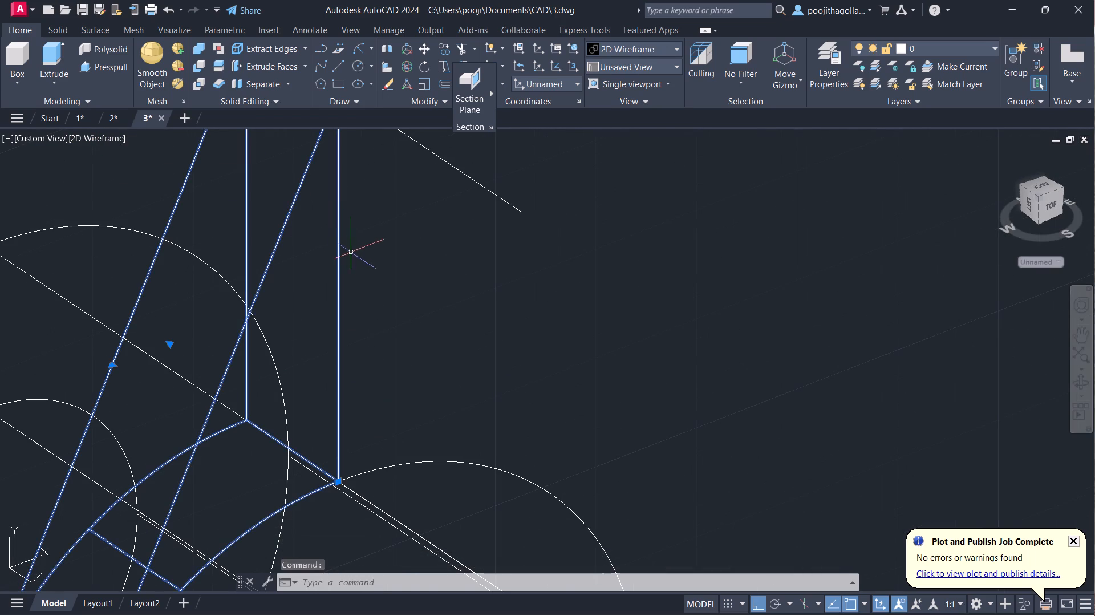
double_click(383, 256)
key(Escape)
Erase the 28-long line along the cylinder and the 24-long line extending from the triangular rib's top corner.
scroll(478, 354, down, 1)
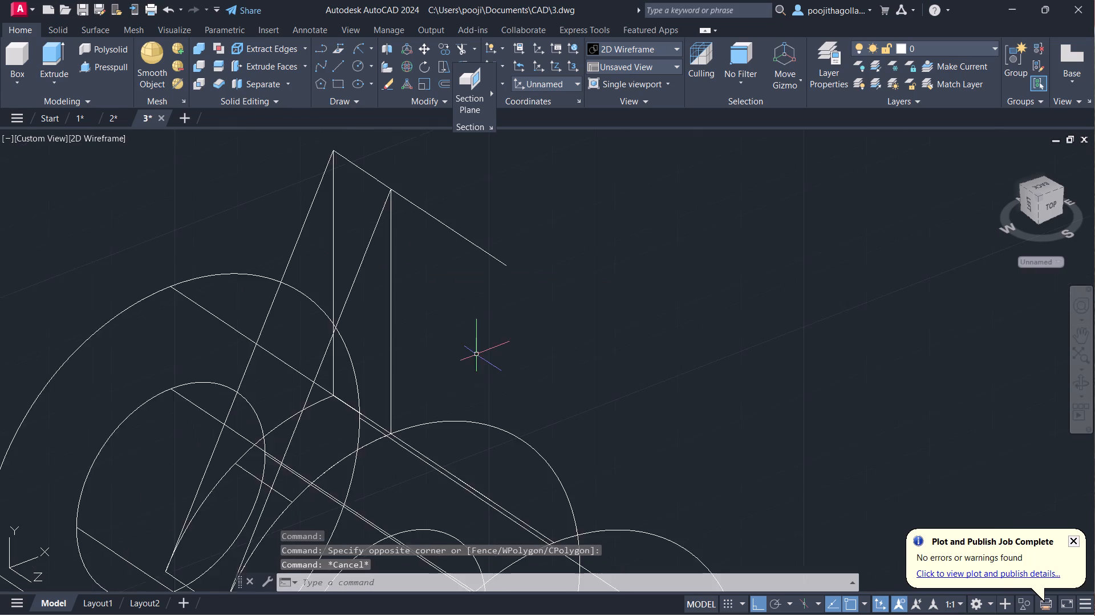
middle_drag(476, 355, 396, 289)
click(363, 402)
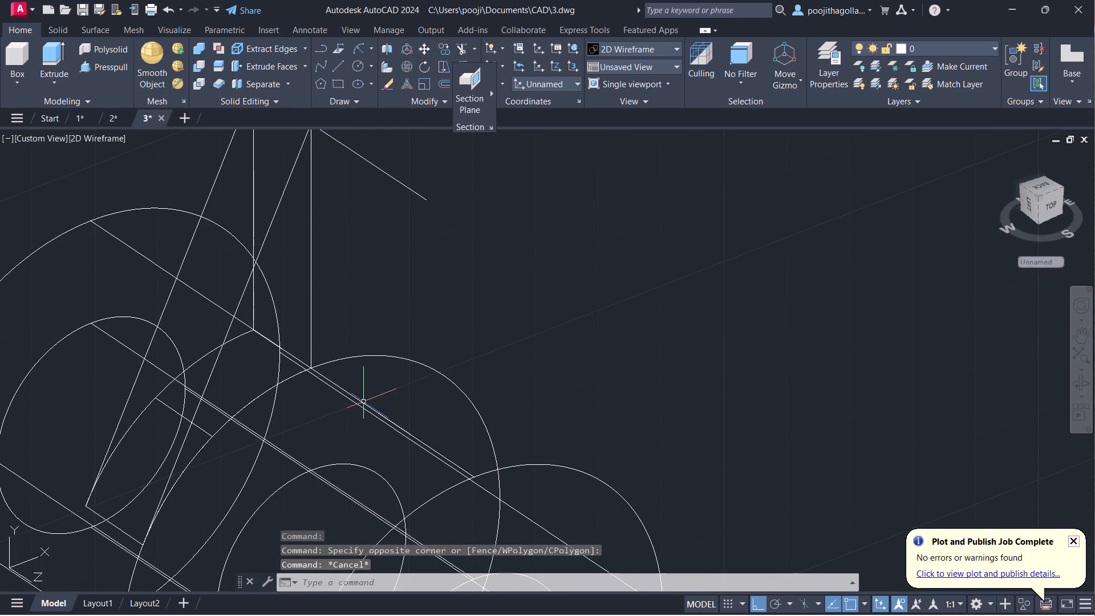
scroll(358, 408, up, 2)
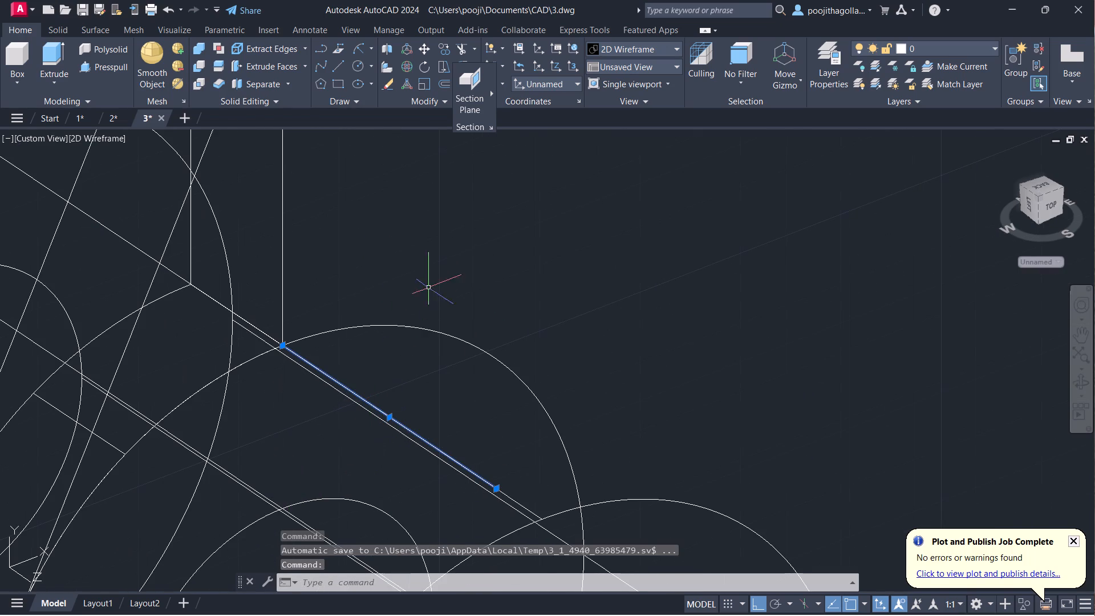
scroll(429, 291, down, 2)
middle_drag(430, 320, 405, 374)
click(400, 253)
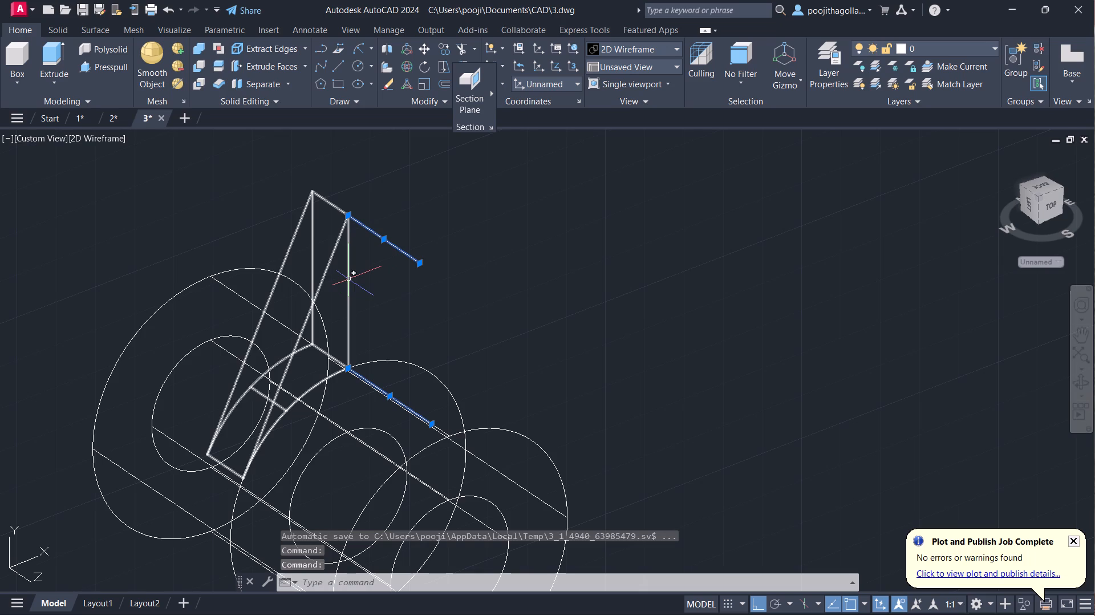
key(Delete)
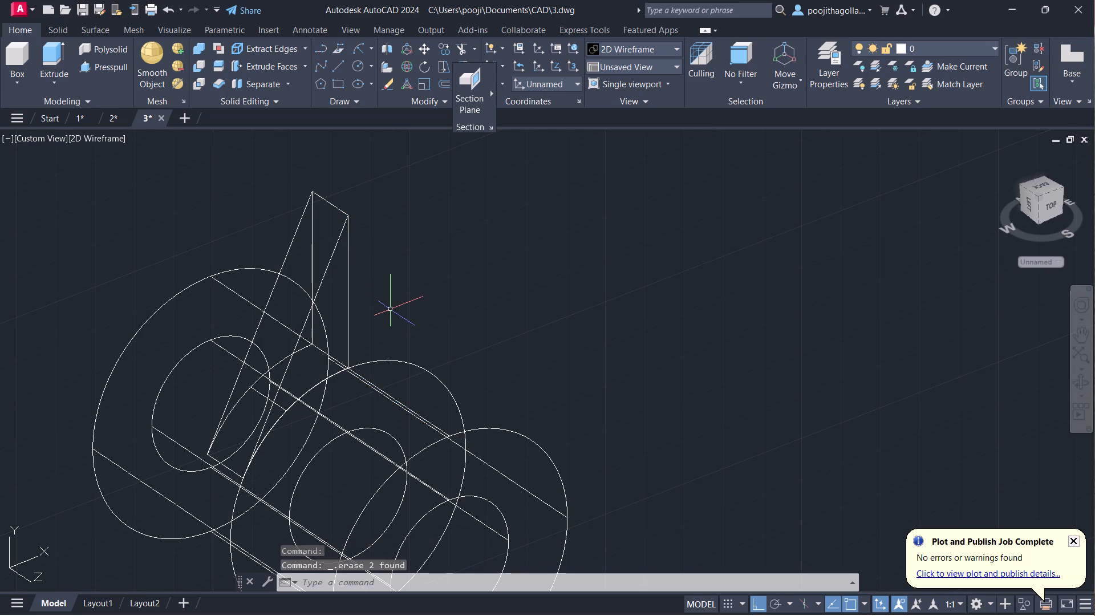
Switch the visual style of the model view to Shades of Gray.
scroll(423, 304, down, 2)
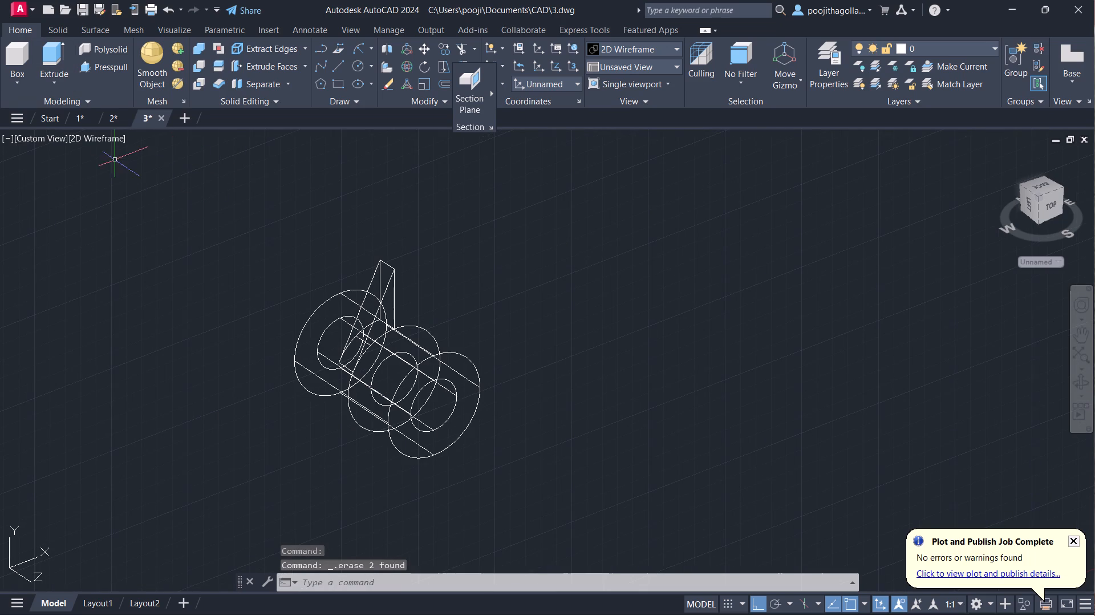
click(94, 133)
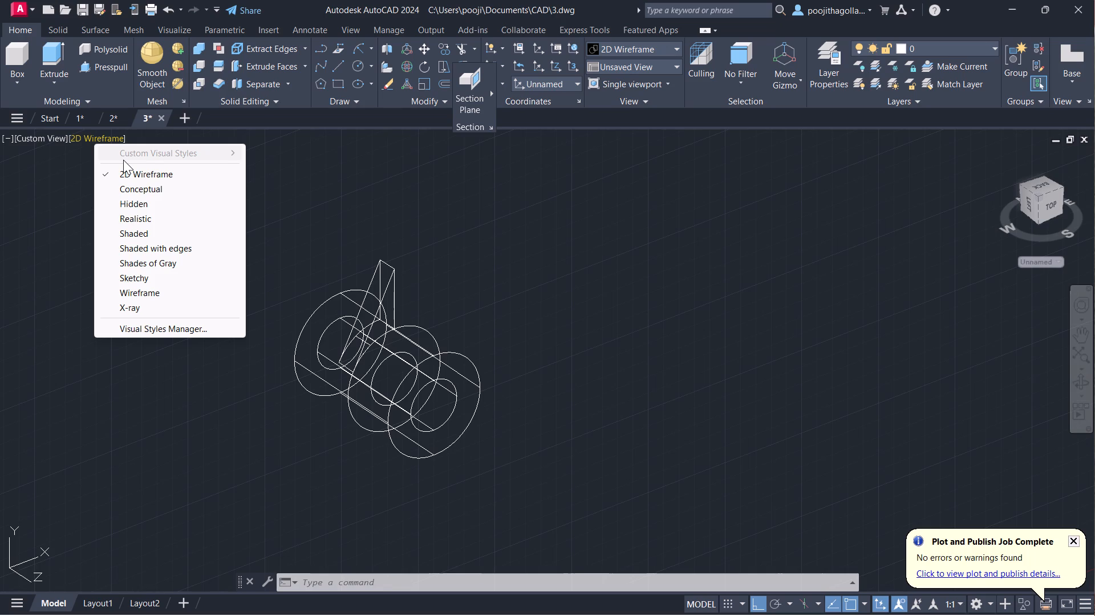
click(166, 265)
scroll(396, 317, down, 1)
middle_drag(417, 317, 411, 351)
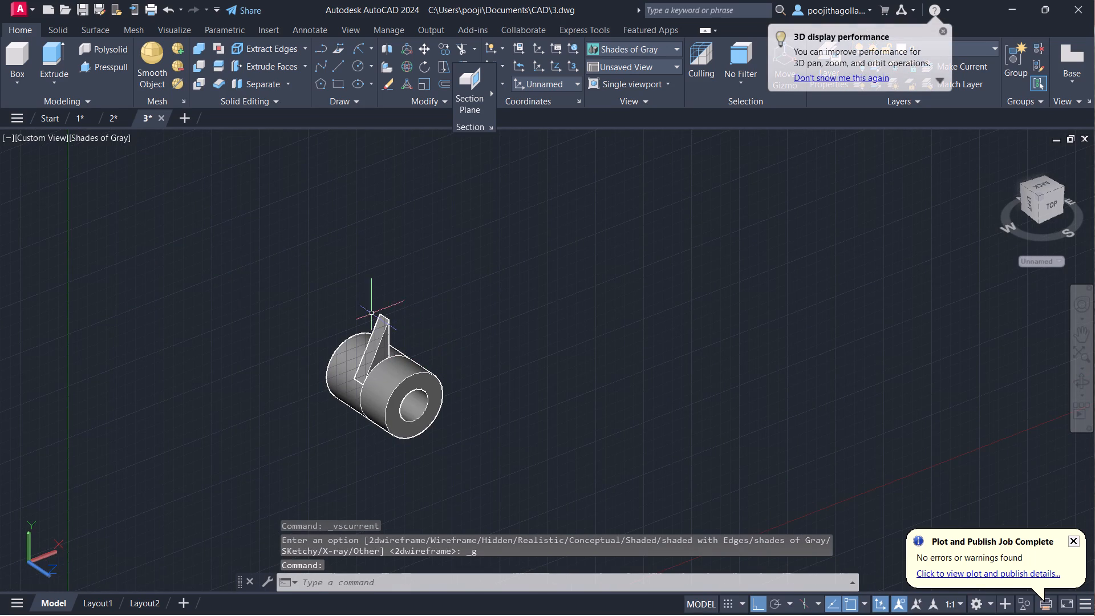
scroll(411, 363, up, 1)
middle_drag(367, 309, 457, 305)
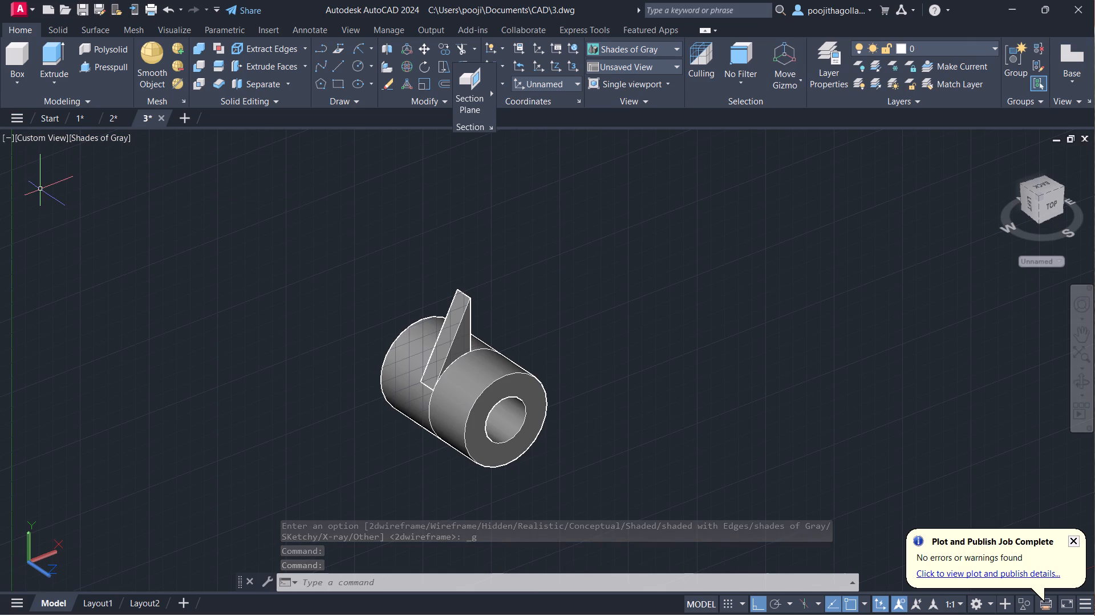
Set the model to the Left view, leaving empty drawing space beside the cylinder.
click(26, 141)
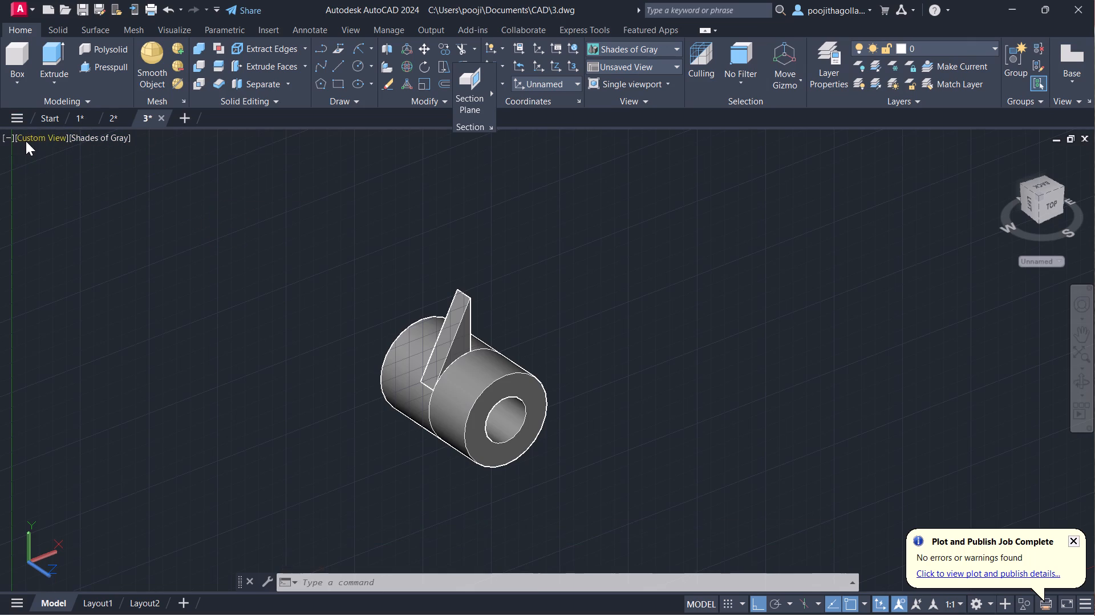
click(62, 205)
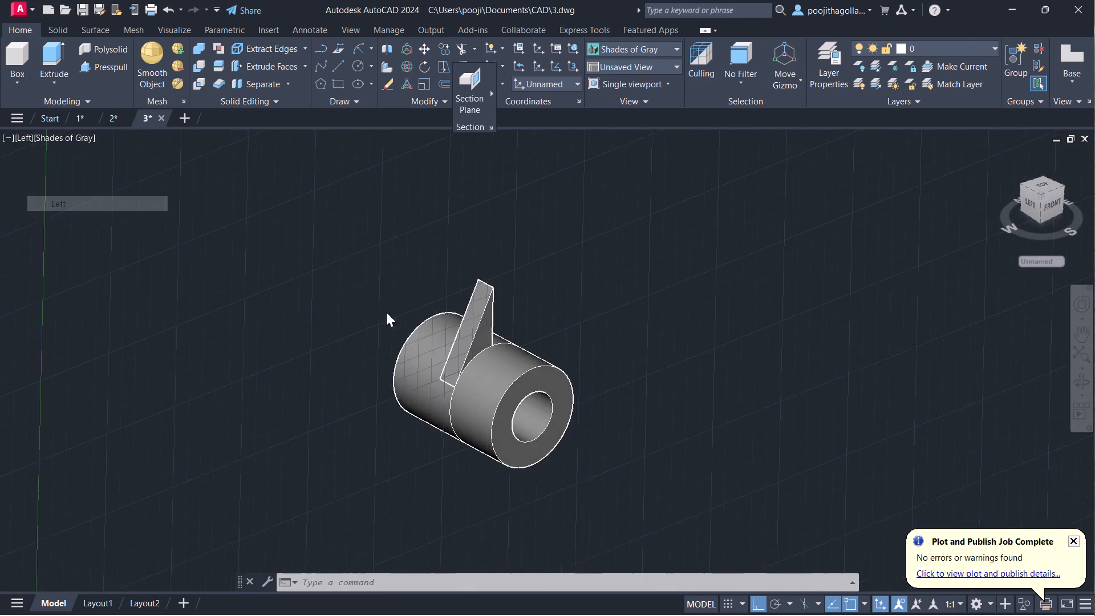
middle_drag(731, 383, 441, 378)
scroll(389, 361, down, 2)
middle_drag(449, 362, 246, 335)
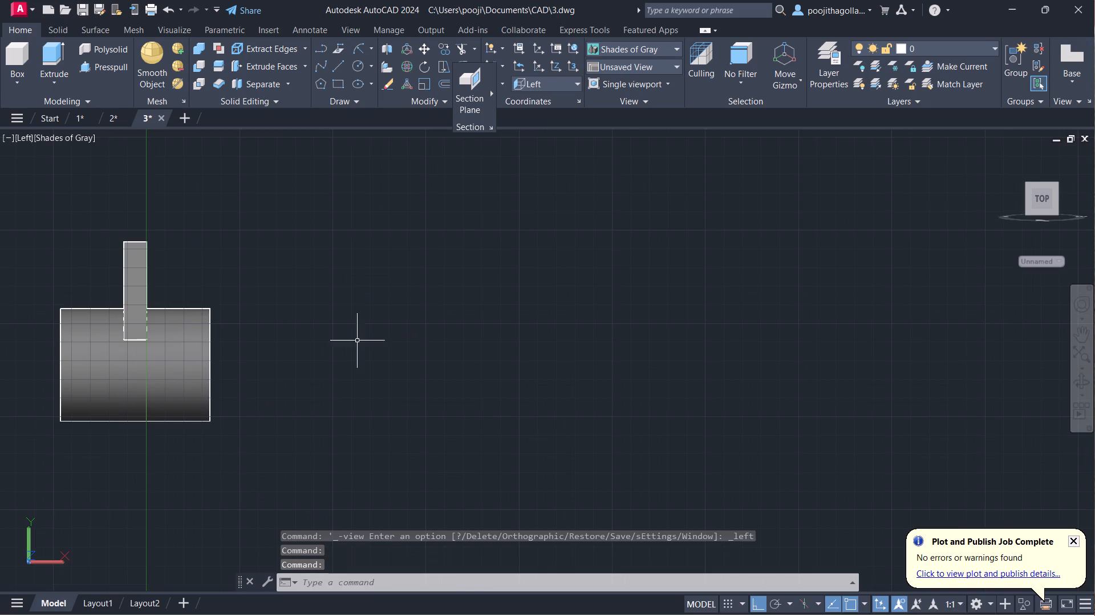
middle_drag(448, 355, 380, 361)
Draw a closed rectangle 60 wide and 36 high from single lines in the empty space beside the cylinder.
key(l)
key(Return)
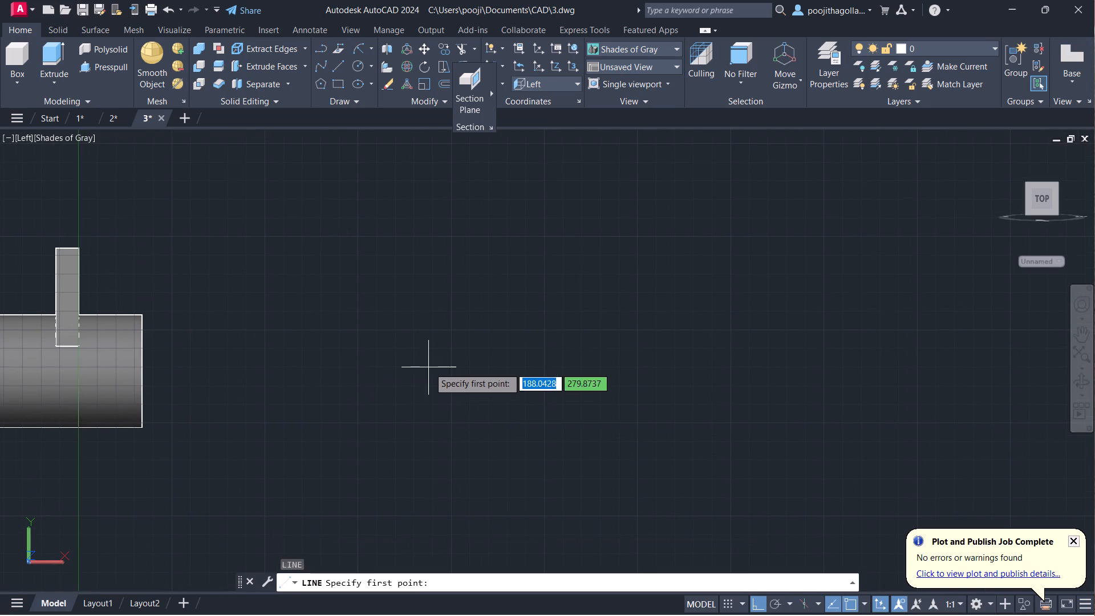
click(439, 319)
text(60)
key(Return)
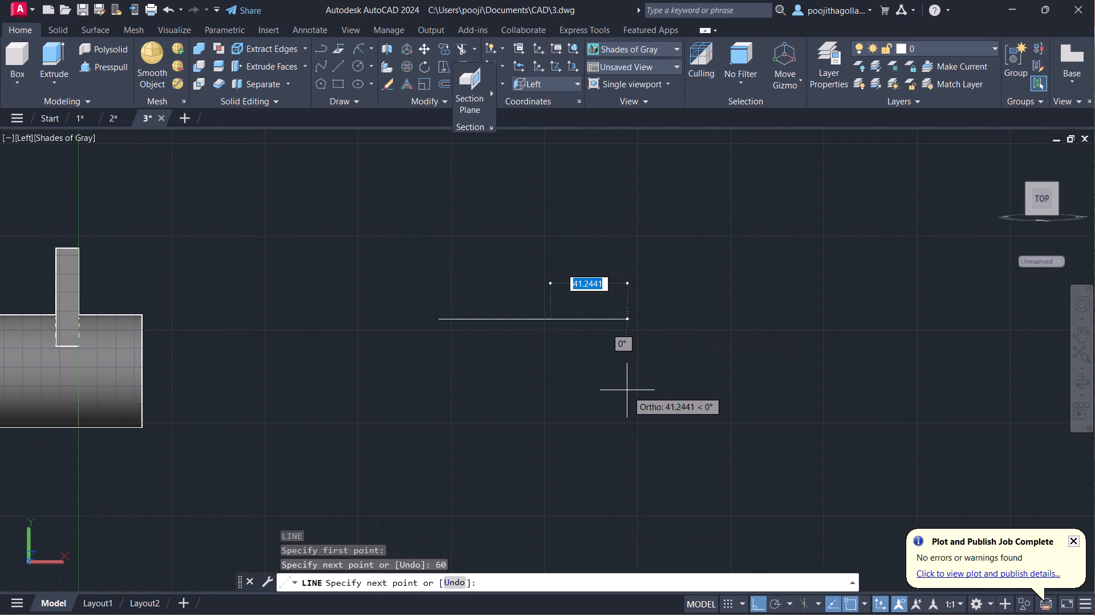
scroll(585, 413, up, 2)
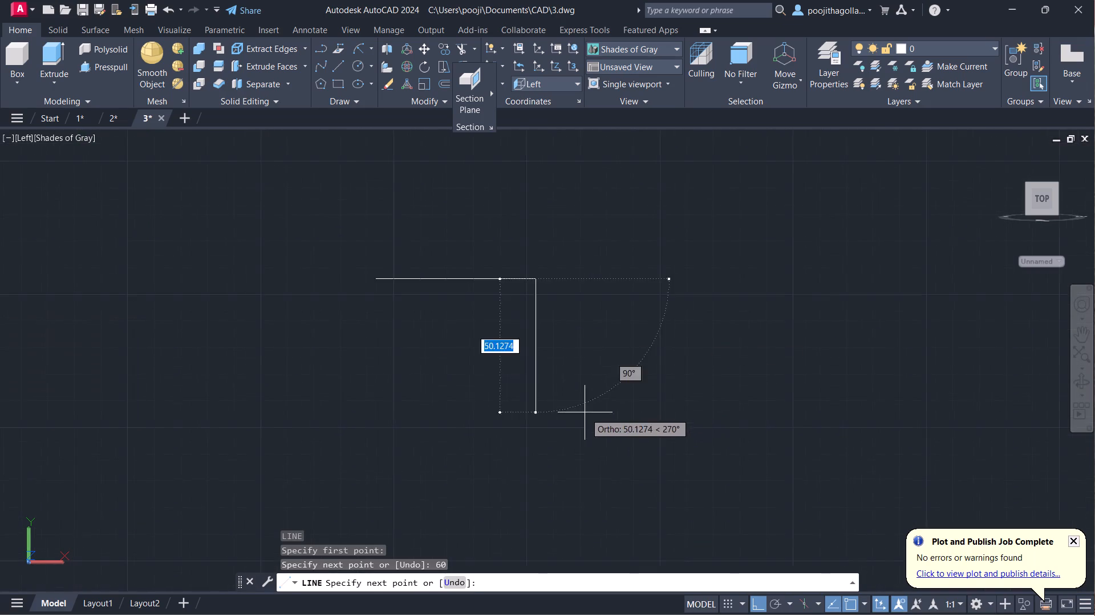
middle_drag(525, 389, 617, 398)
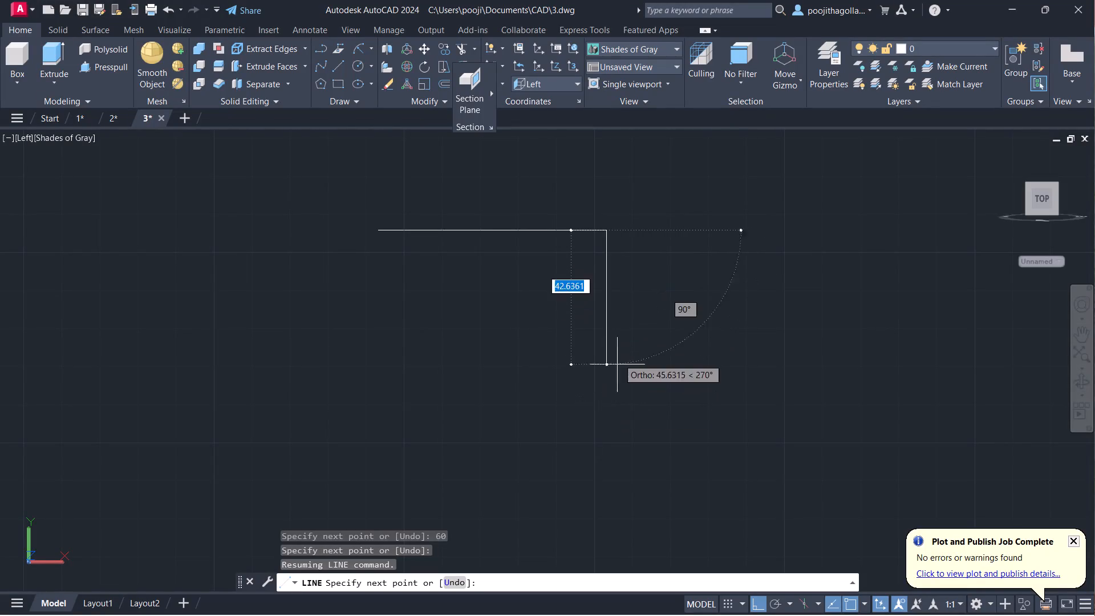
text(36)
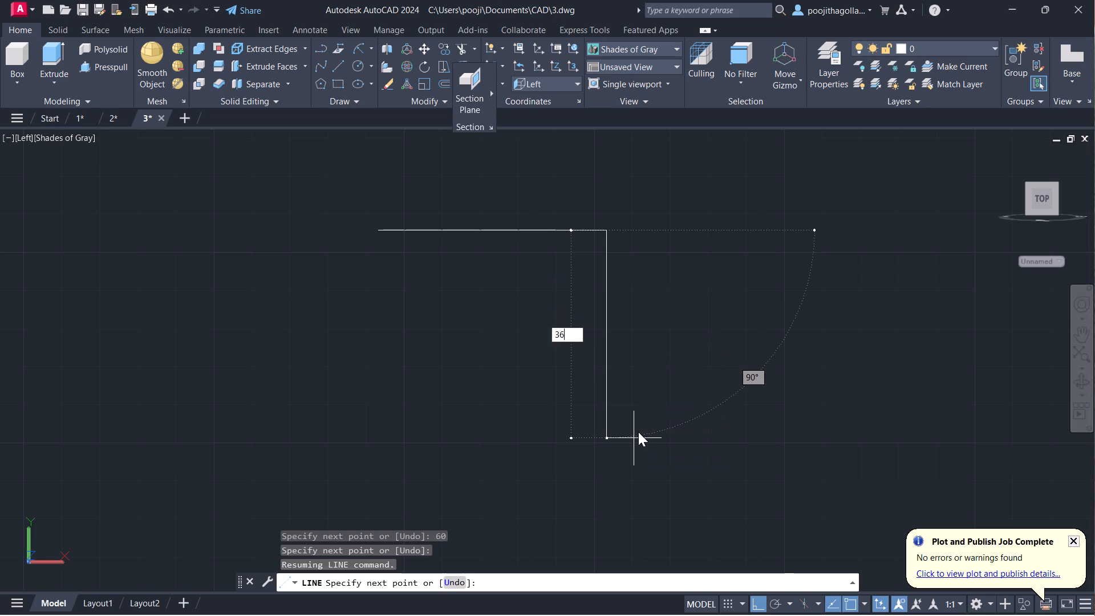
key(Return)
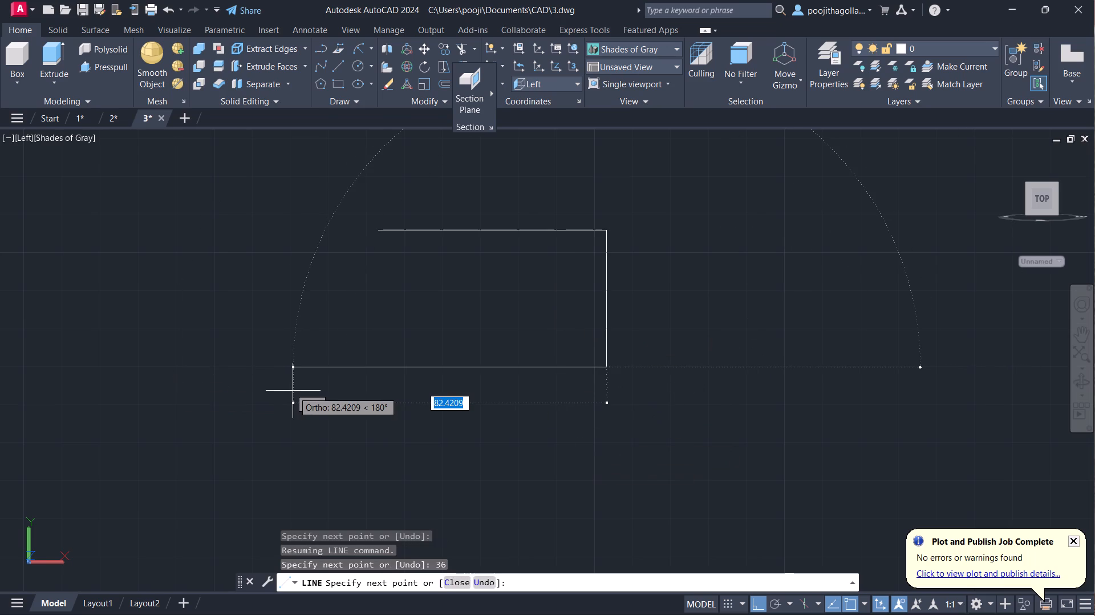
key(9)
key(BackSpace)
key(6)
key(0)
key(backslash)
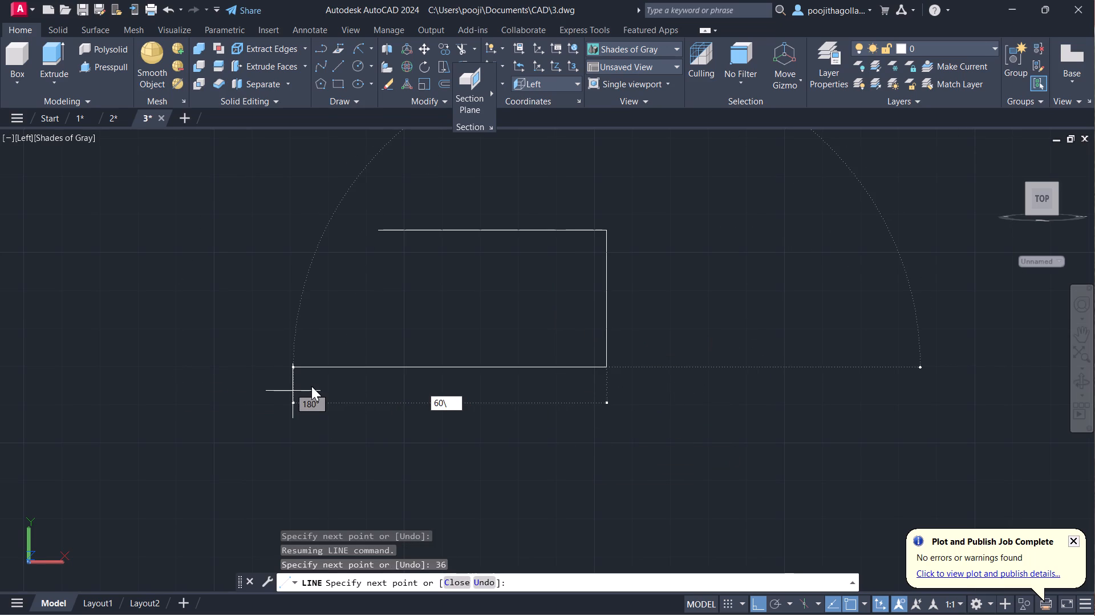
key(BackSpace)
key(Return)
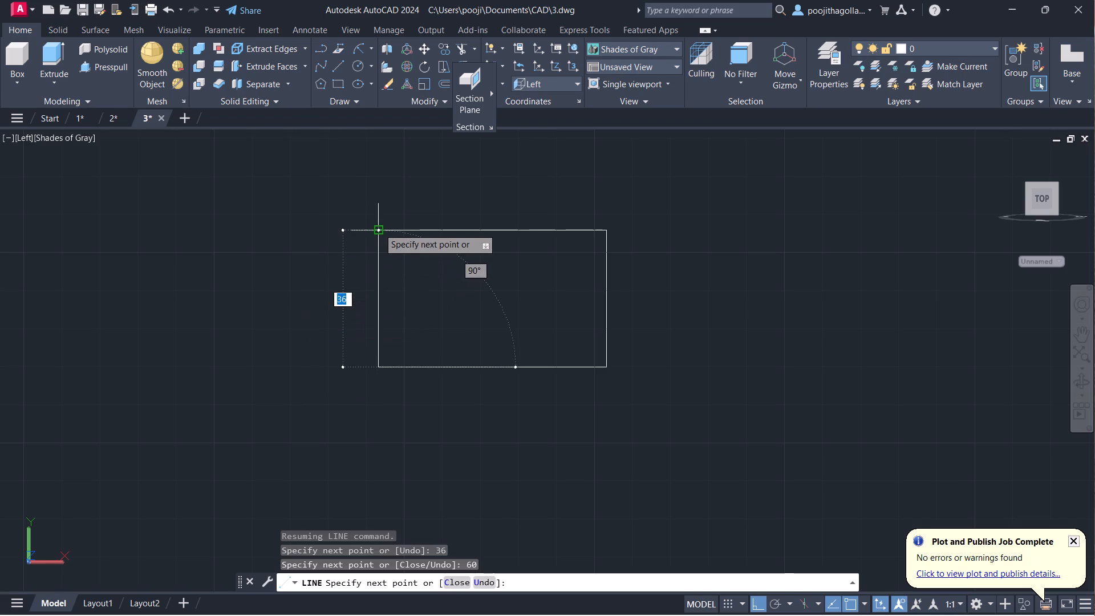
click(379, 229)
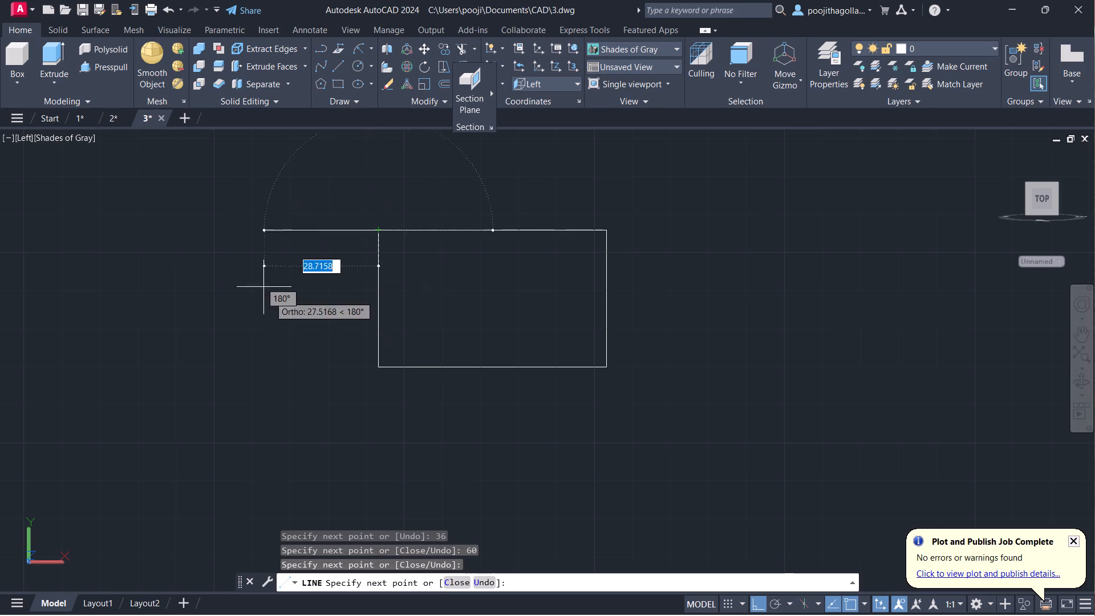
key(Escape)
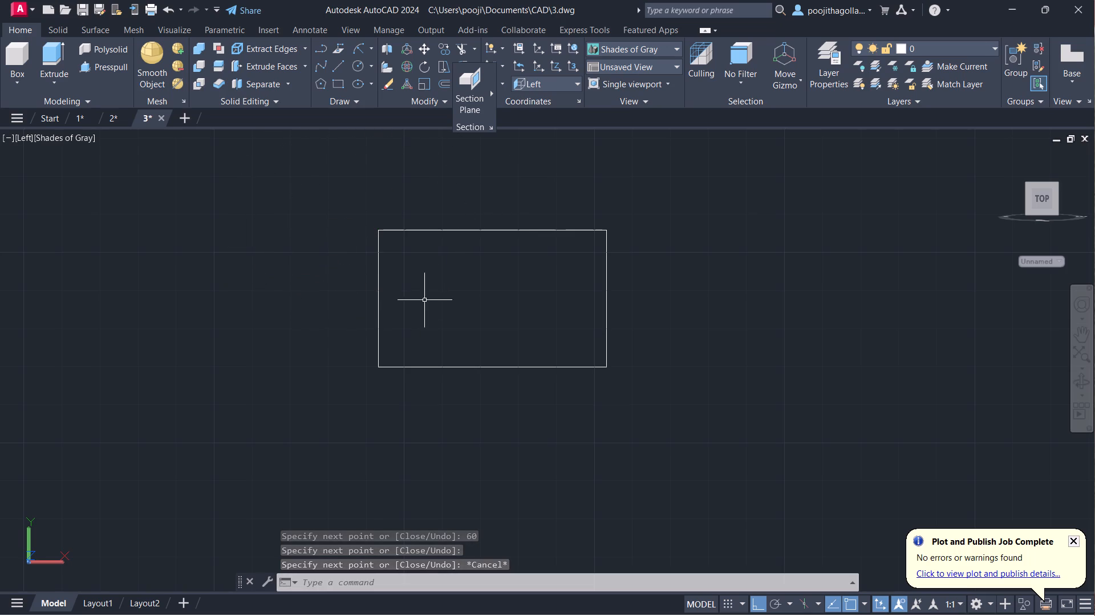
Join the four lines of the 60 by 36 rectangle into one polyline.
middle_drag(452, 289, 400, 374)
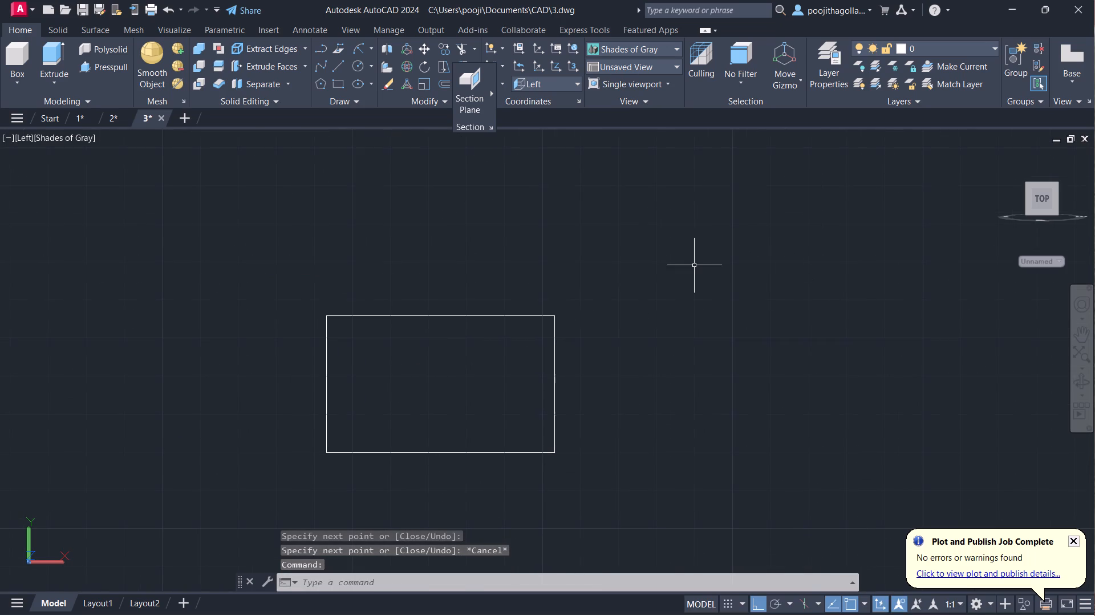
click(682, 250)
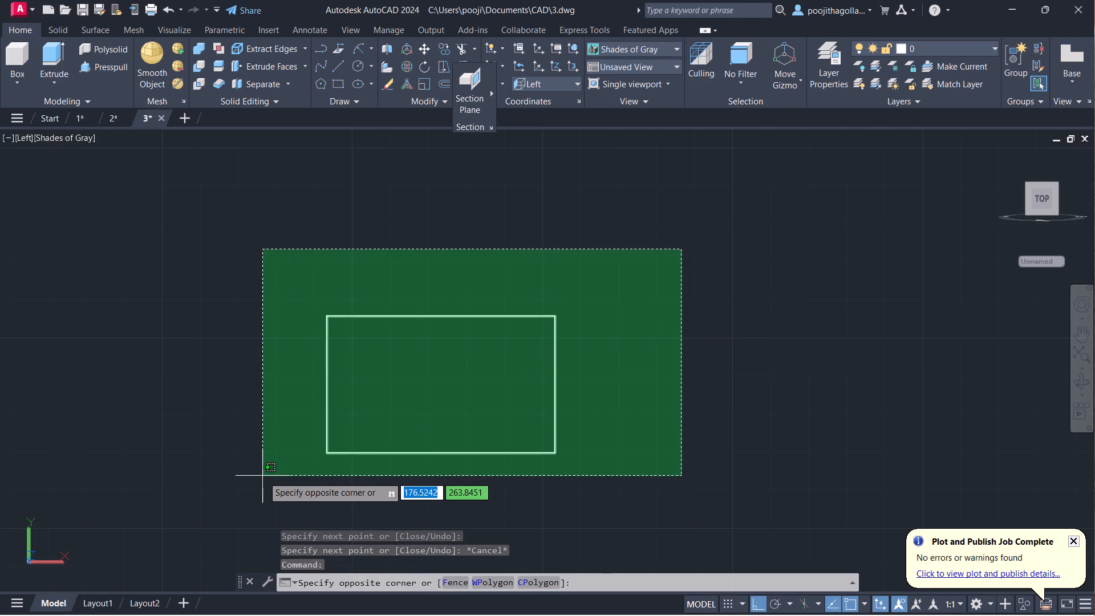
click(263, 476)
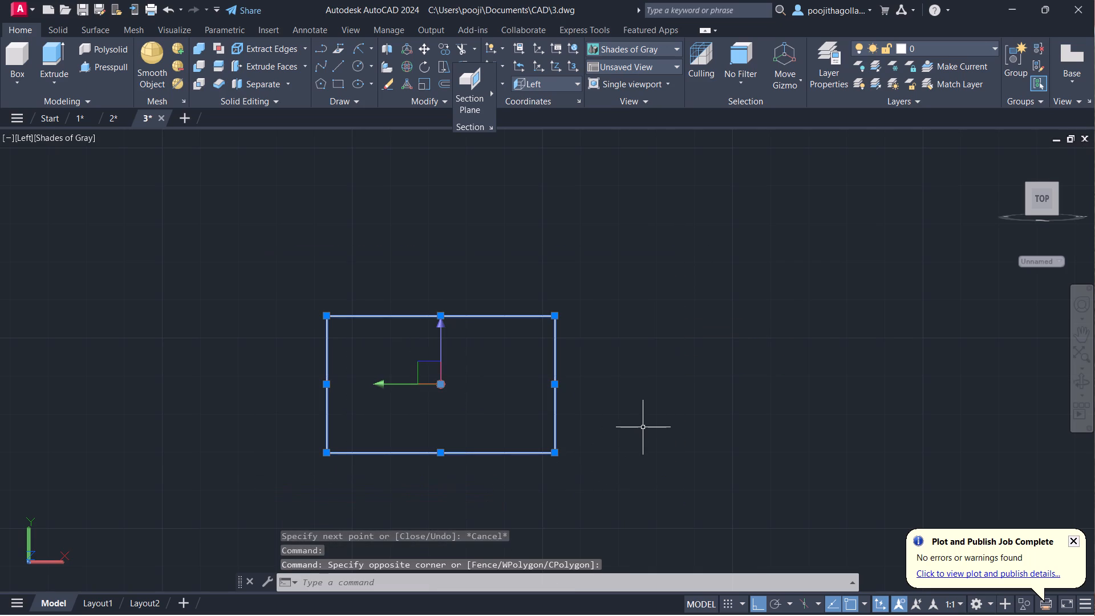
key(j)
key(Return)
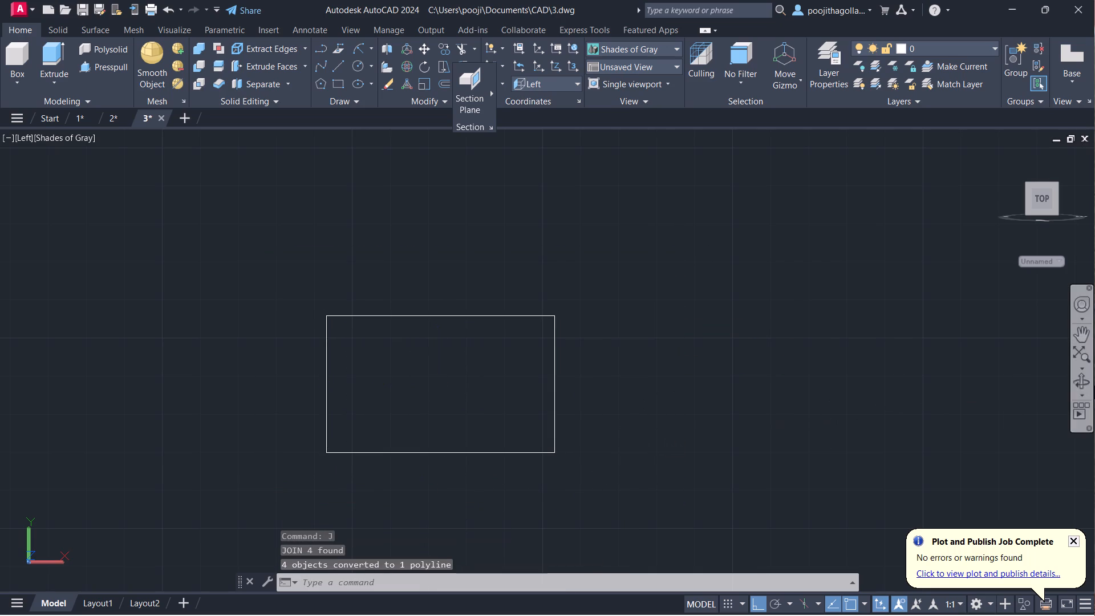
Presspull the 60 by 36 rectangle by 20 into a solid block.
click(1080, 374)
drag(469, 397, 557, 429)
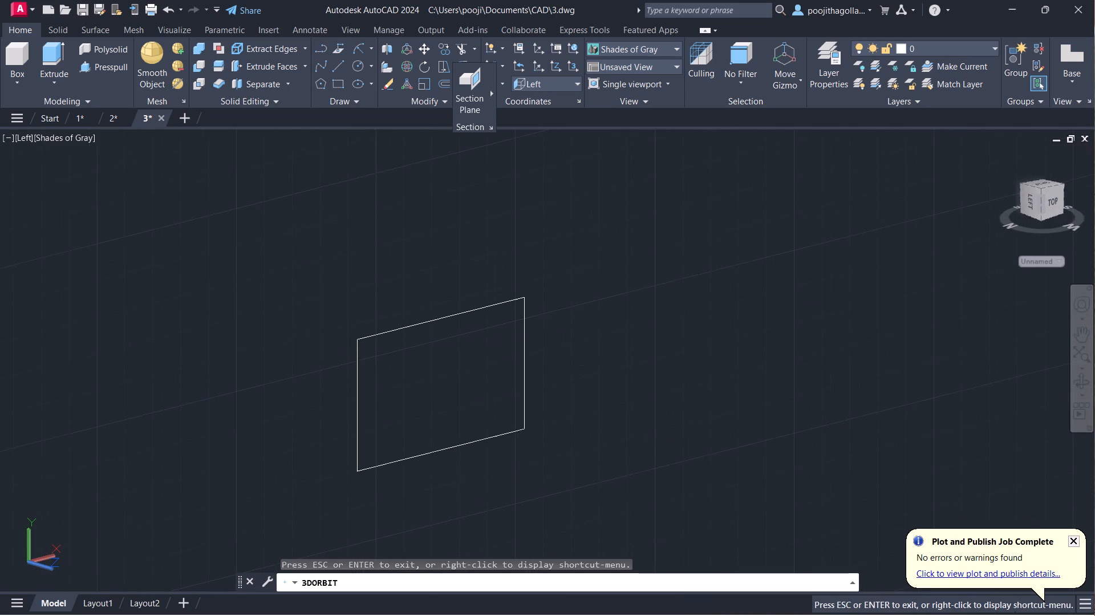
key(Escape)
click(105, 65)
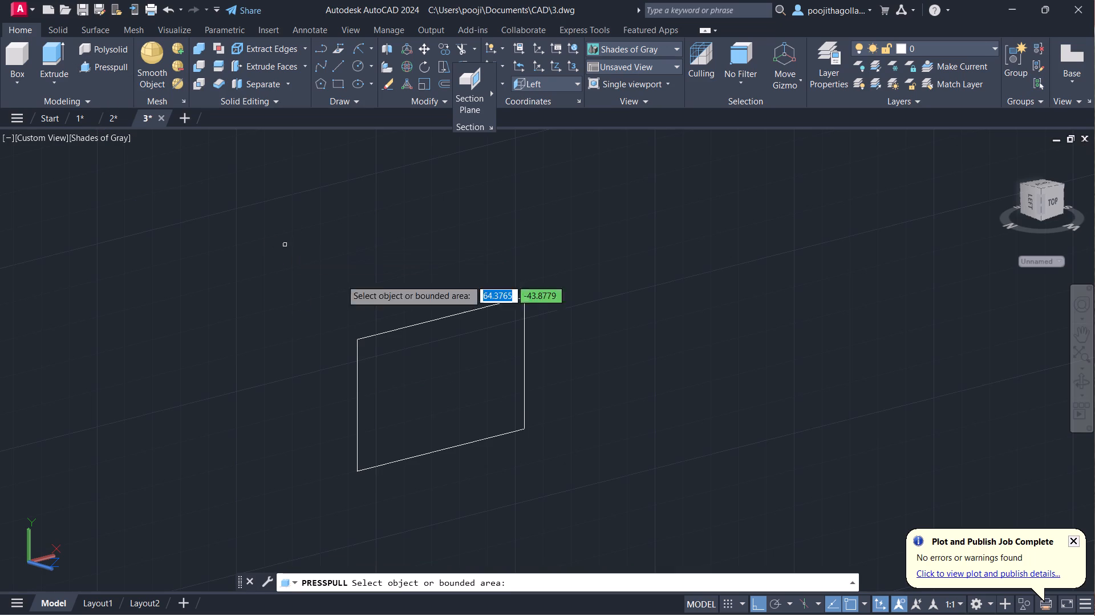
click(378, 341)
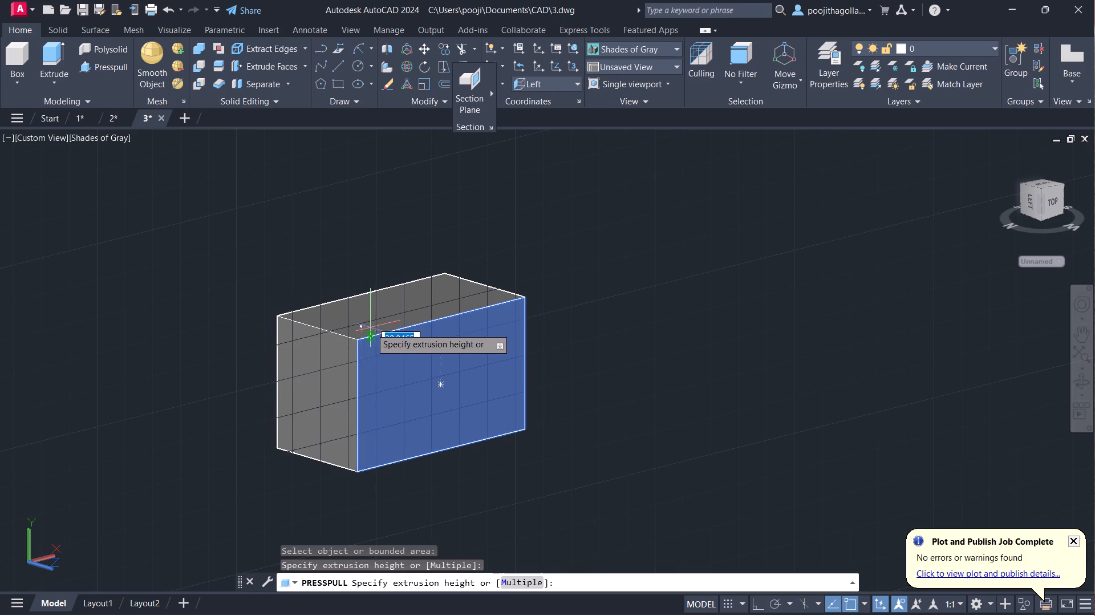
text(20)
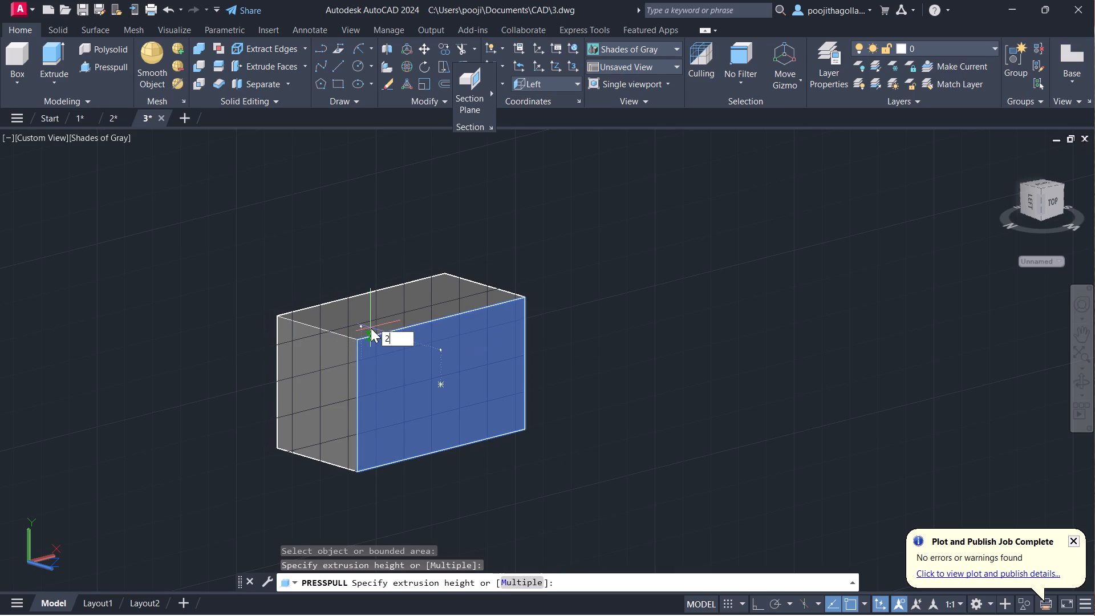
key(Return)
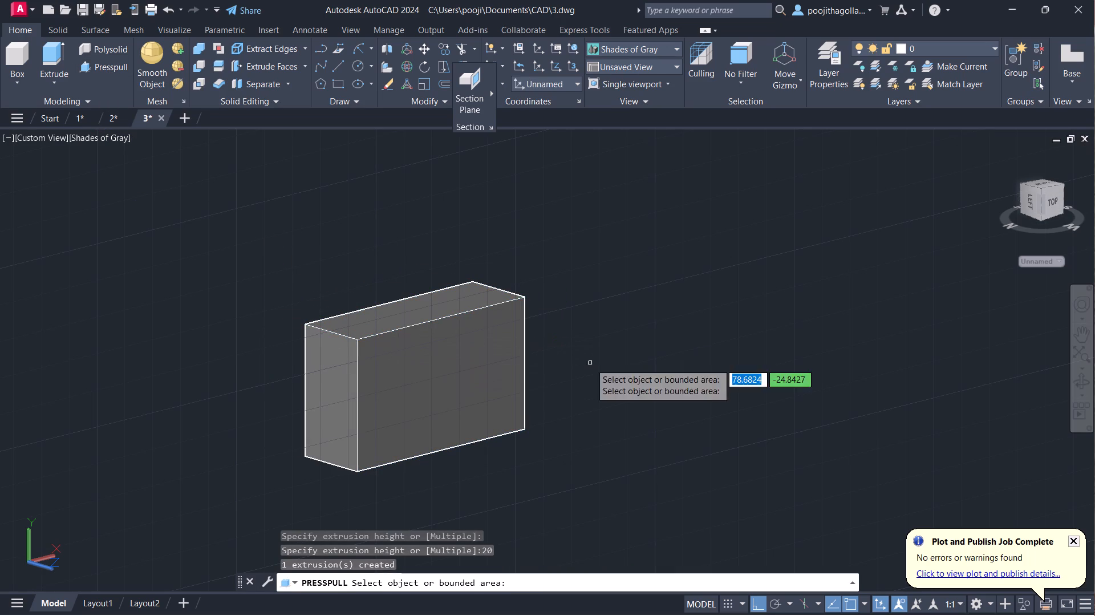
key(Escape)
Set the model to the Top view, with empty drawing space beside the rectangular block.
scroll(628, 428, down, 1)
middle_drag(627, 428, 583, 466)
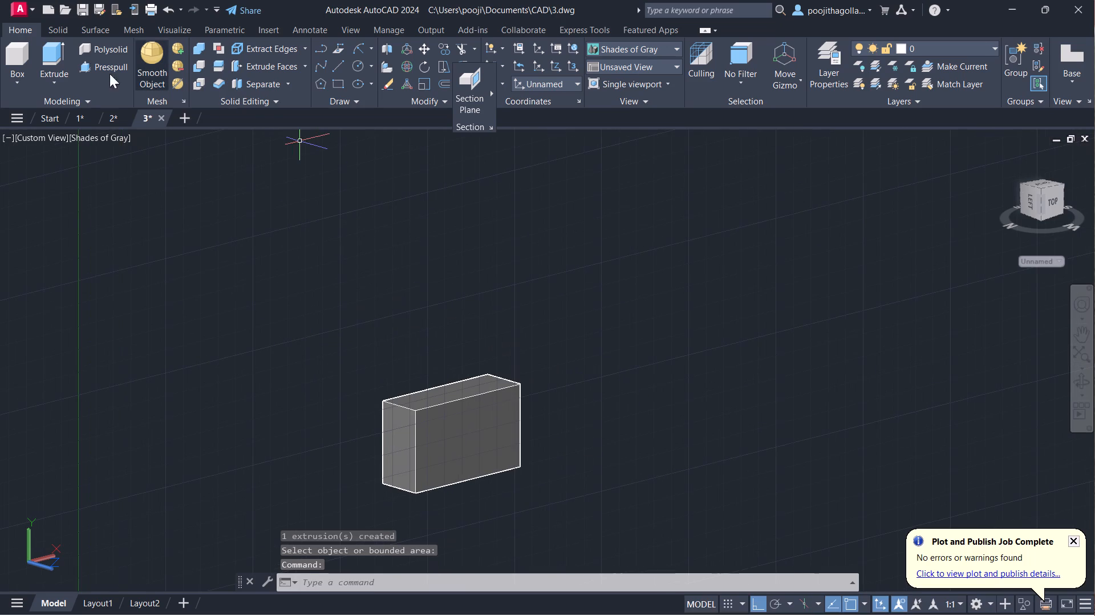
click(33, 140)
click(33, 141)
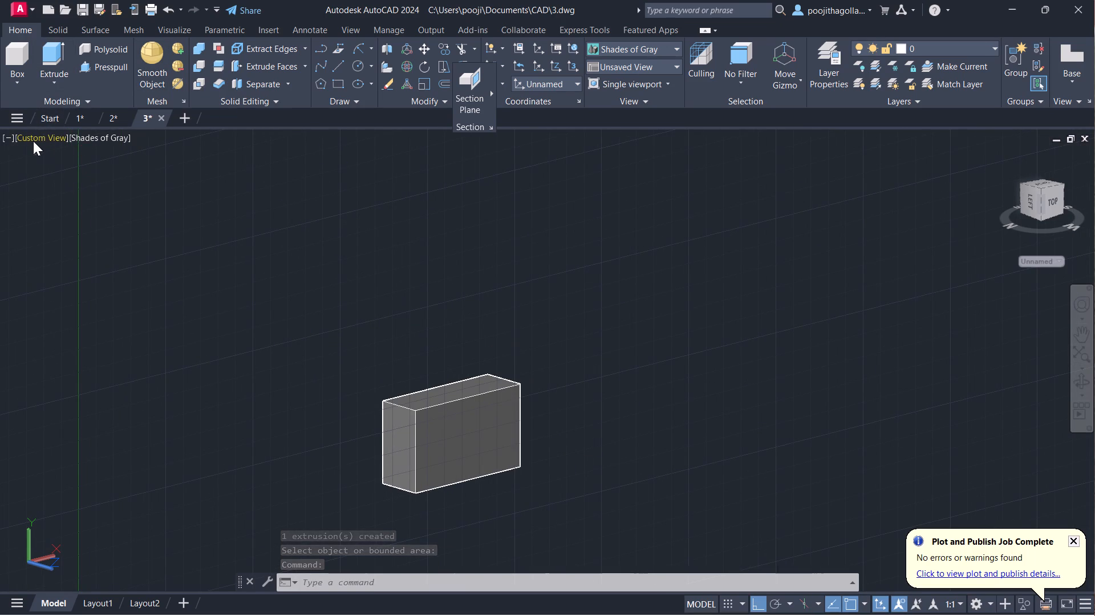
click(75, 172)
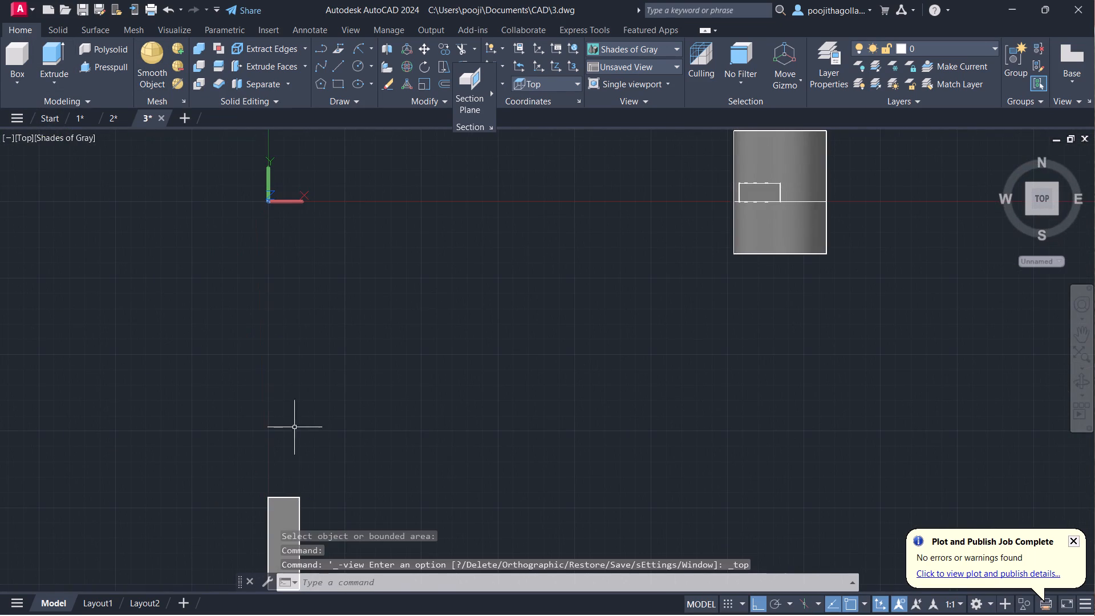
middle_drag(550, 458, 368, 352)
middle_drag(486, 375, 460, 320)
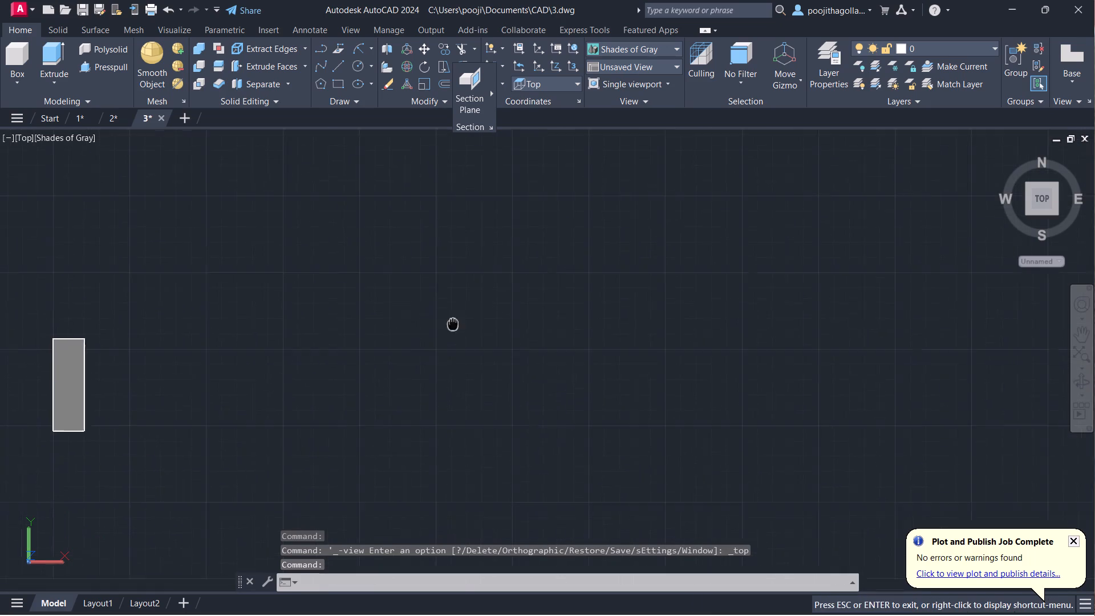
Draw a circle of radius 30 in the empty space beside the rectangular block.
middle_drag(460, 320, 496, 311)
middle_drag(330, 390, 336, 352)
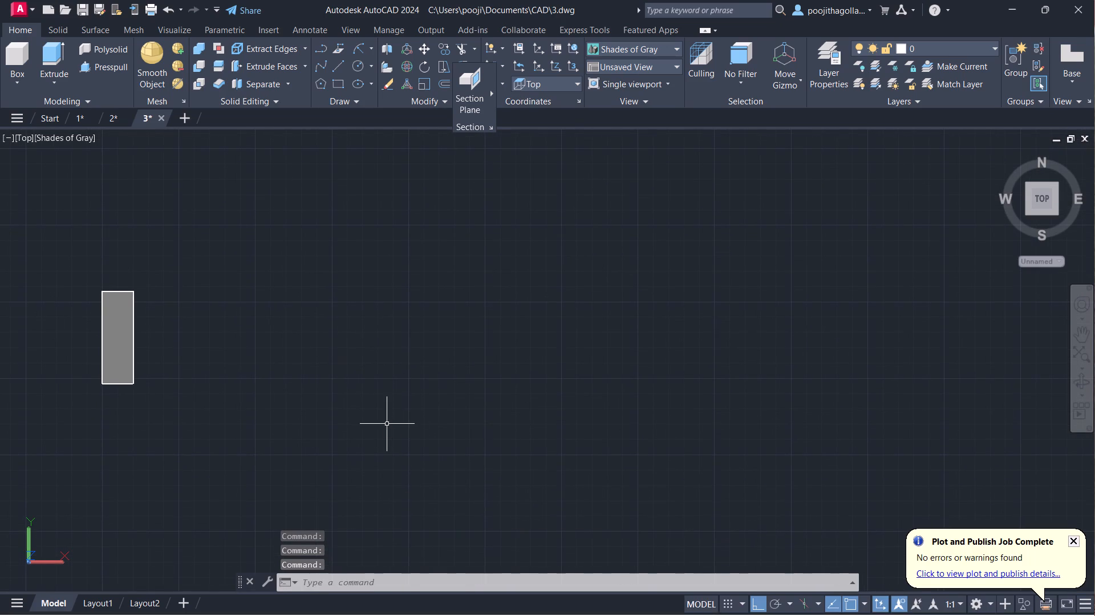
key(c)
key(Return)
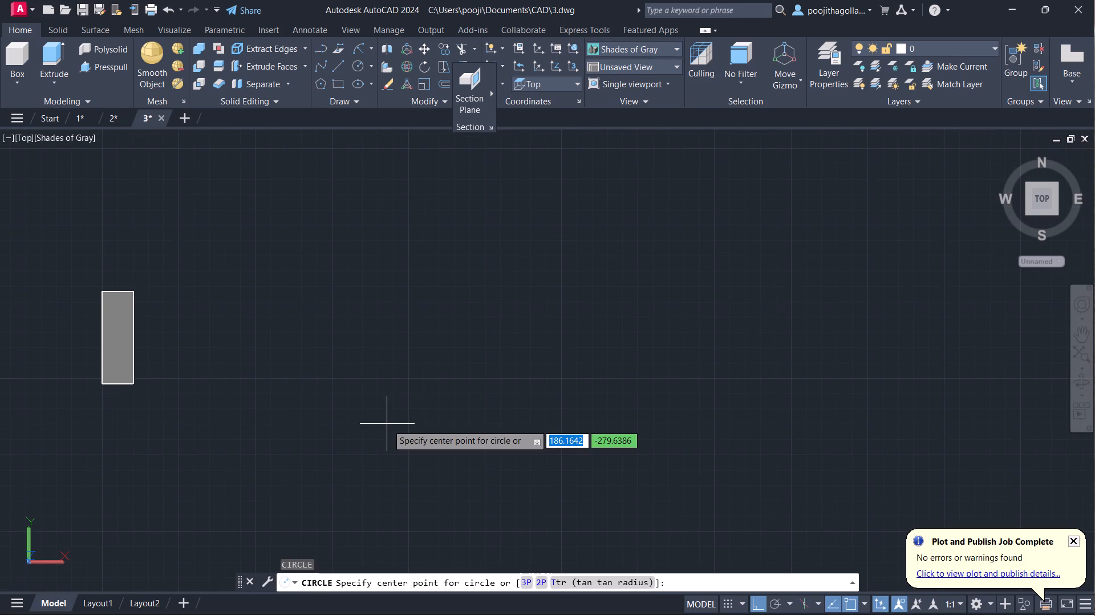
click(480, 404)
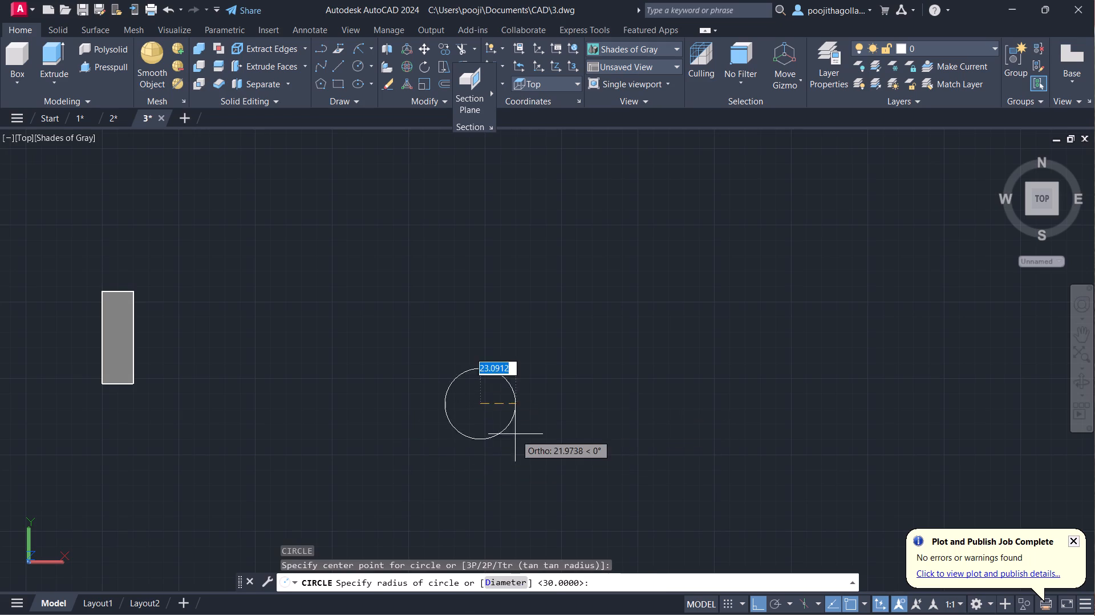
text(30)
key(Return)
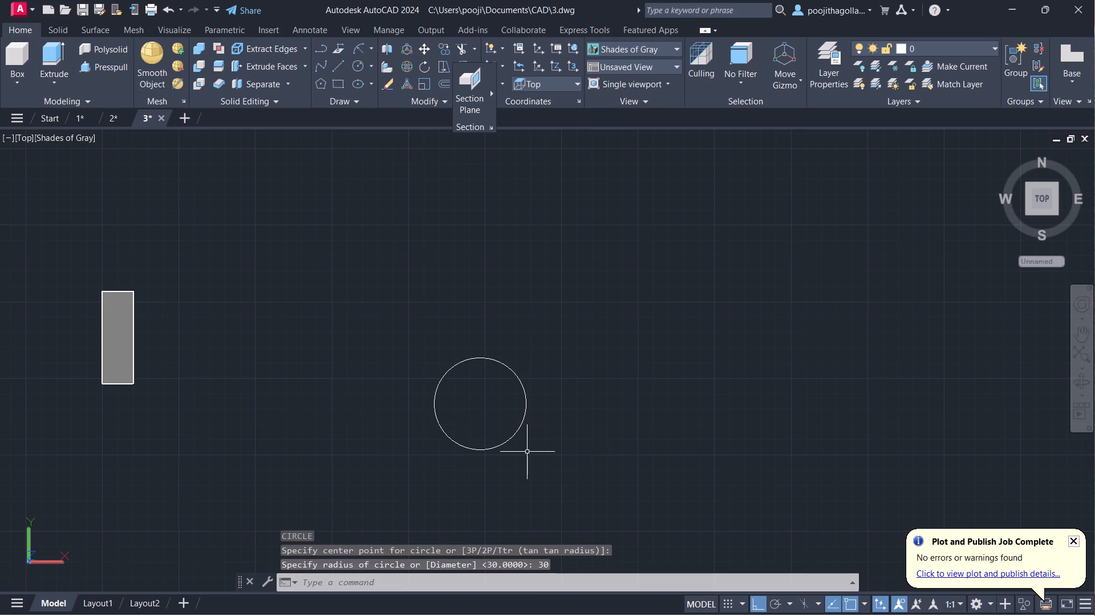
Draw three connected lines from the circle's right quadrant: 40 down, 60 across, and 40 up to its left quadrant.
scroll(525, 421, up, 1)
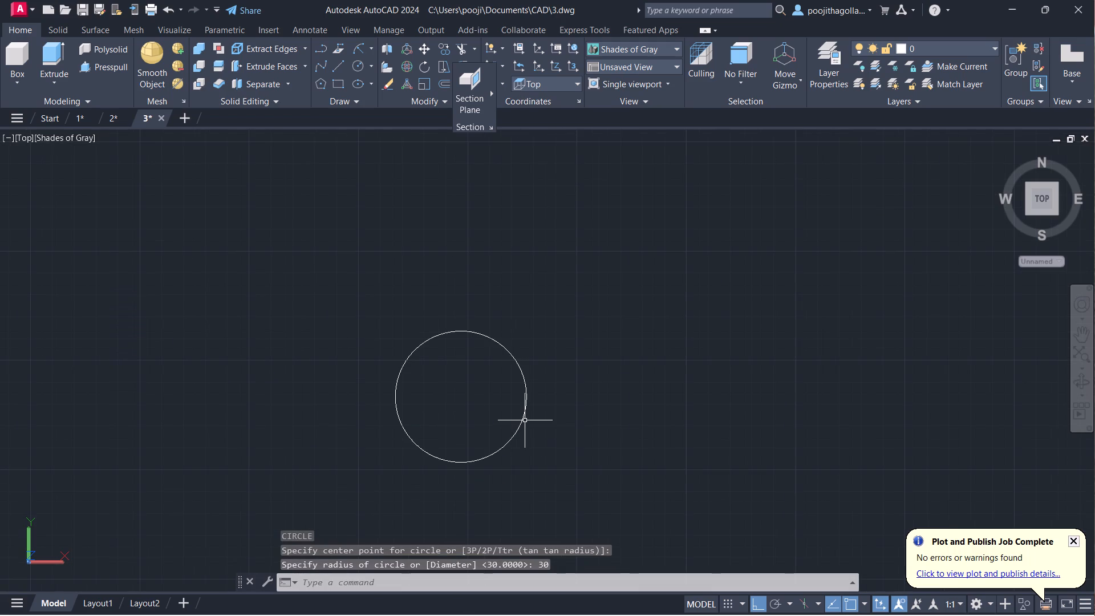
middle_drag(501, 430, 496, 398)
key(l)
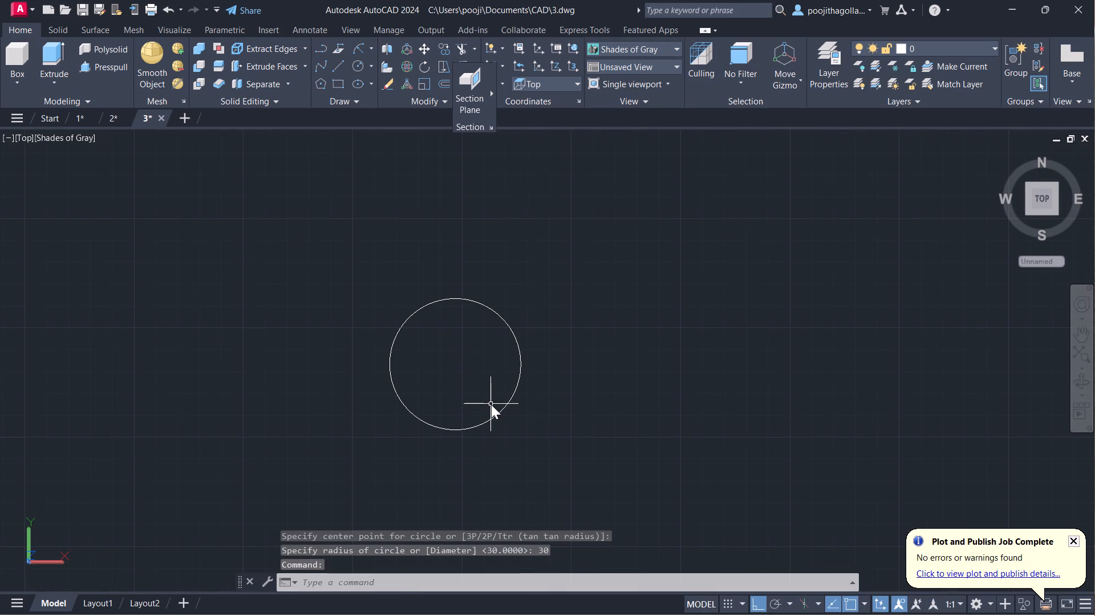
key(Return)
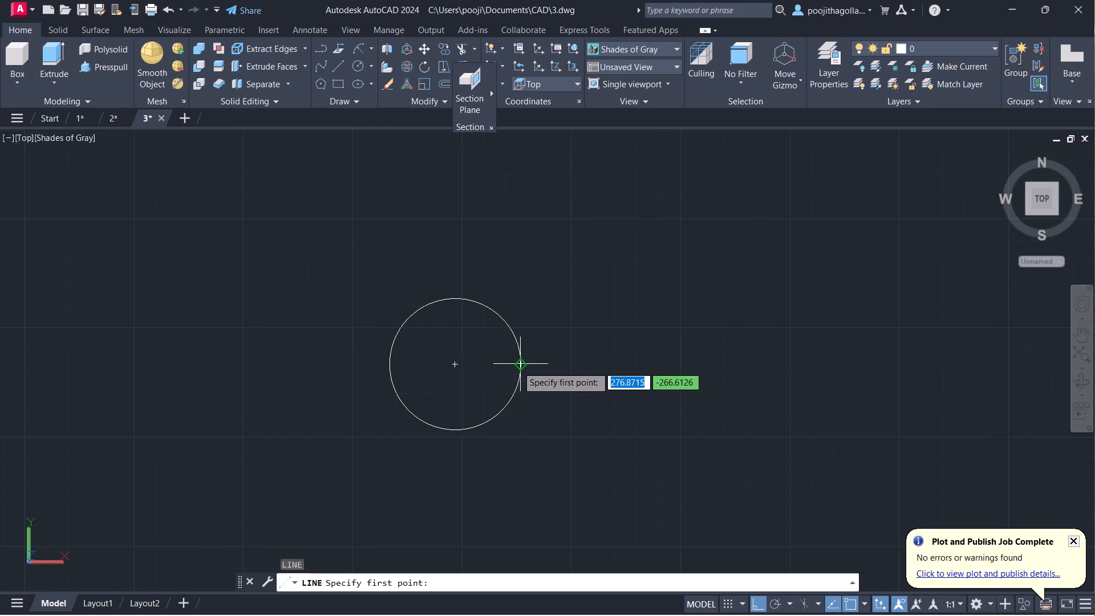
click(517, 366)
text(40)
key(Return)
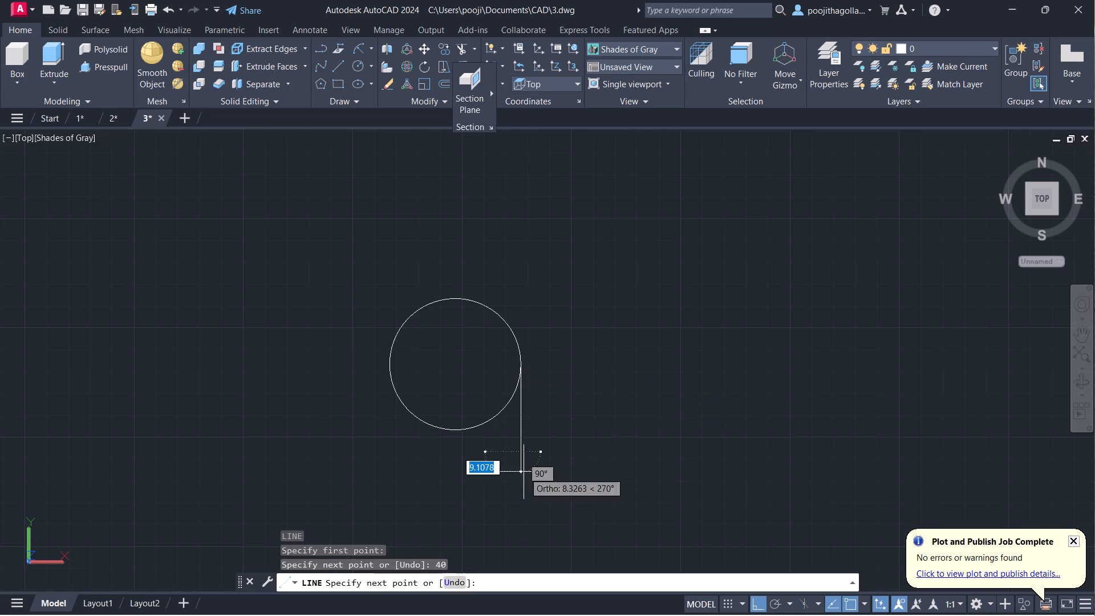
text(60)
key(Return)
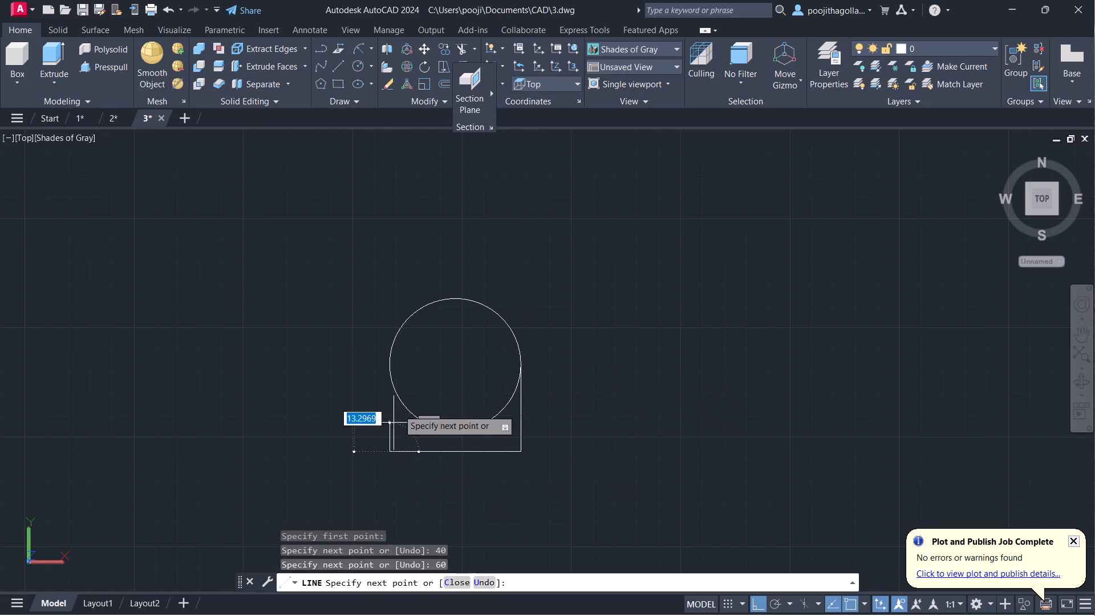
text(40)
key(Return)
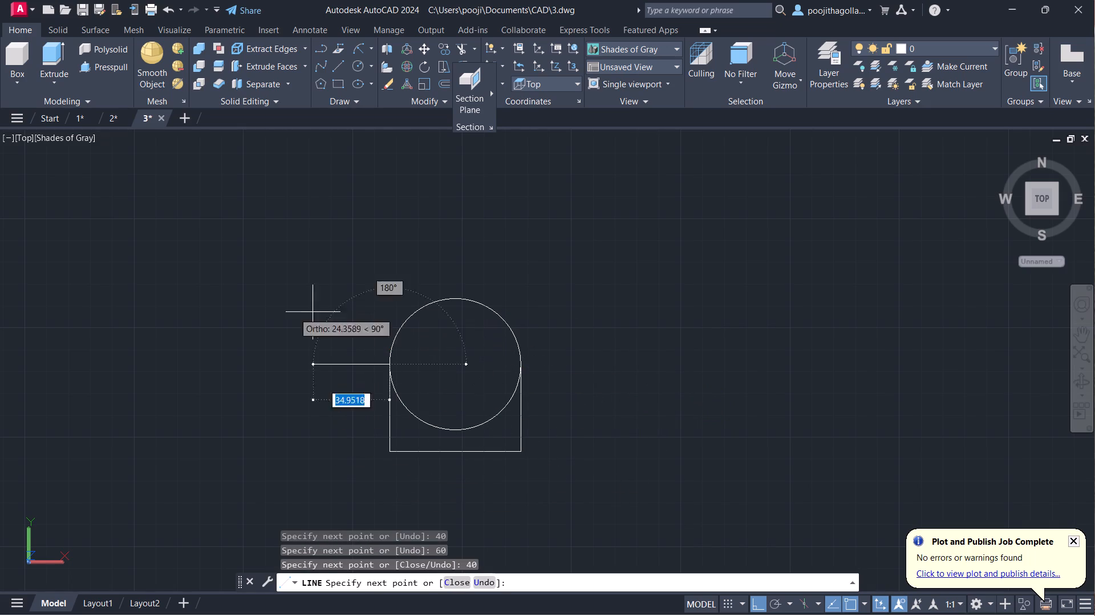
key(Escape)
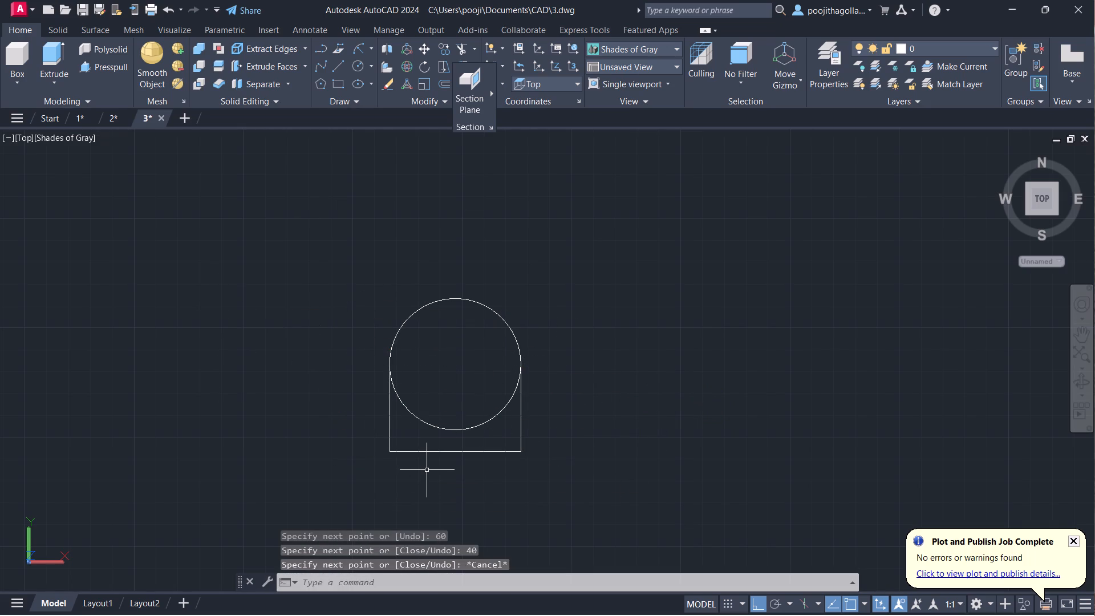
Trim away the circle's lower half between the two vertical lines, leaving an arch-shaped outline.
scroll(427, 471, up, 1)
key(t)
key(r)
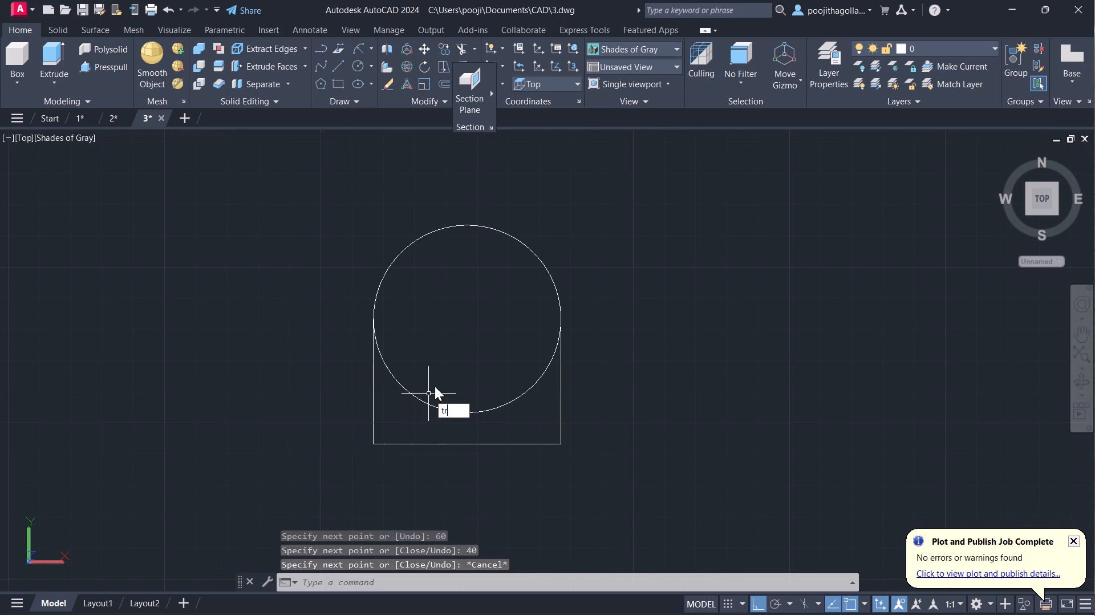
key(Return)
click(455, 413)
scroll(455, 401, down, 2)
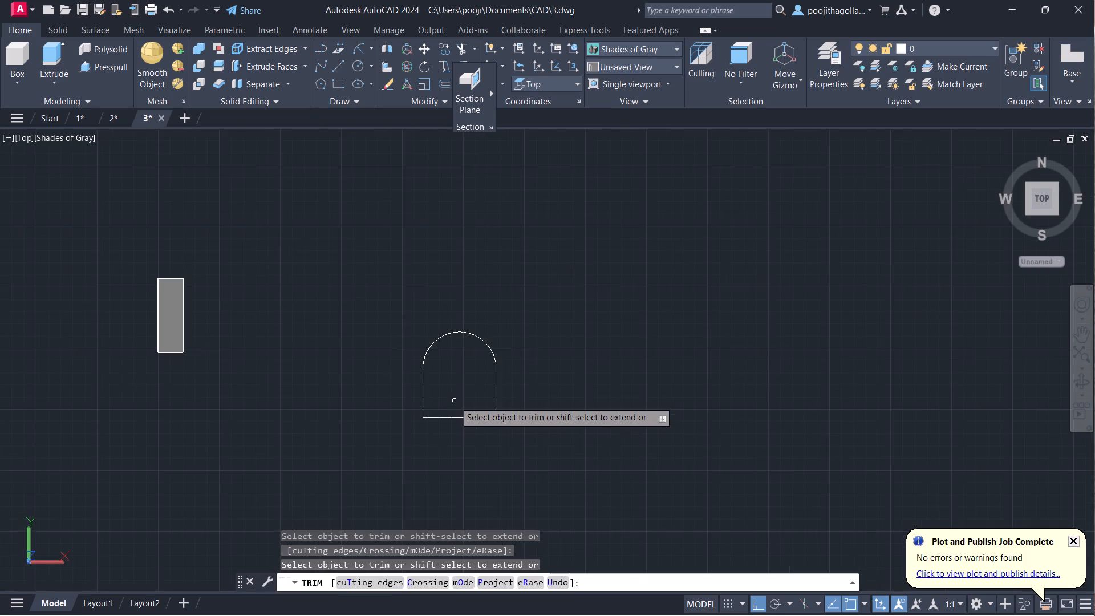
key(Escape)
Join the arc and the three lines of the arch outline into one polyline.
click(520, 322)
click(400, 420)
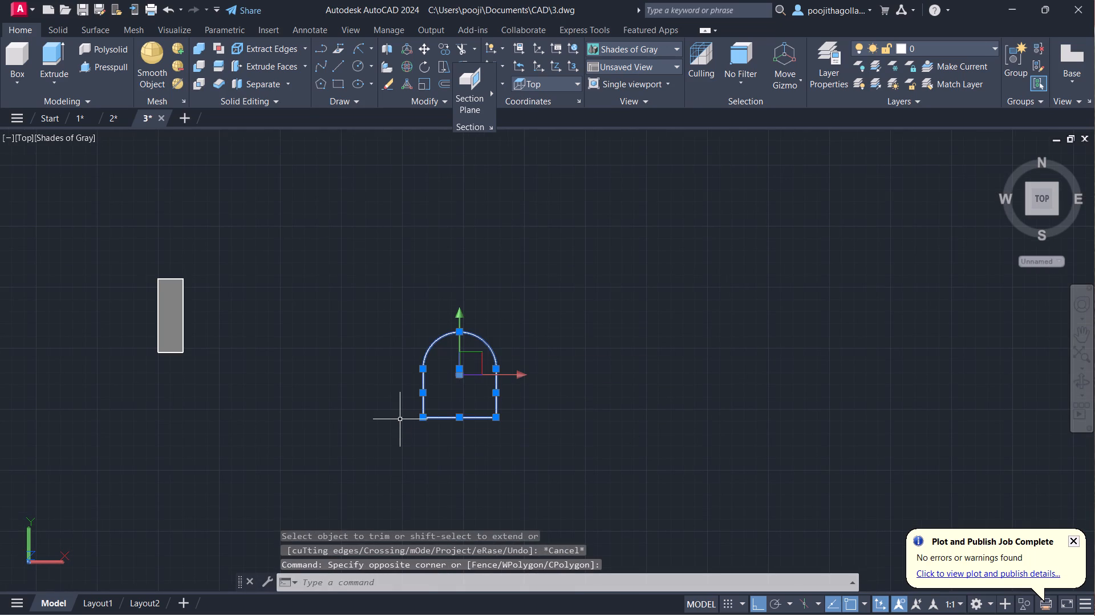
key(j)
key(Return)
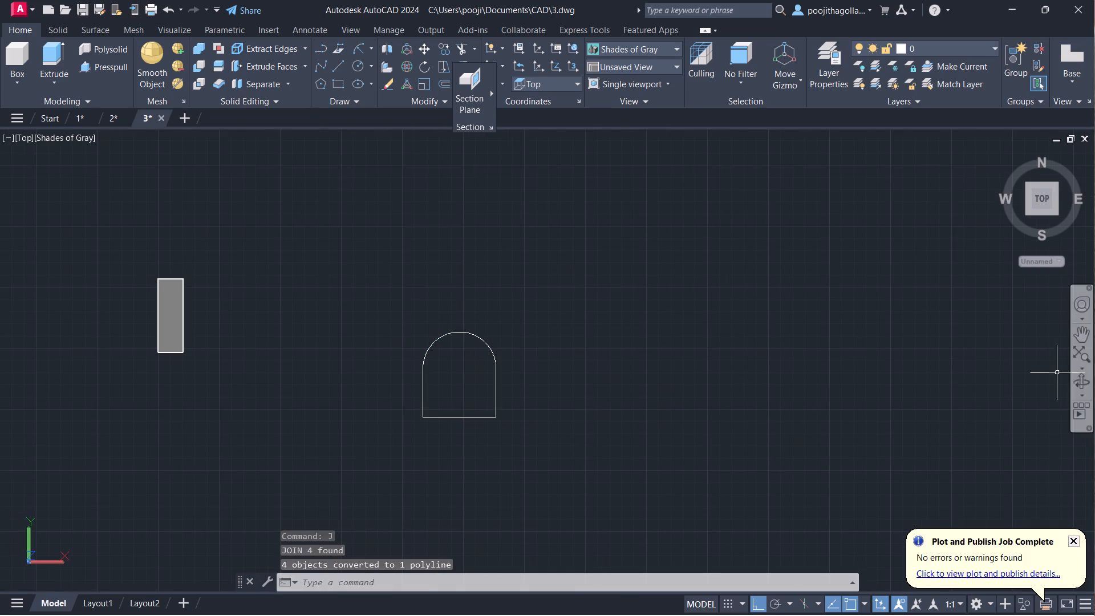
Presspull the arch-shaped profile by 20 into a solid slab.
click(1077, 376)
drag(546, 467, 570, 371)
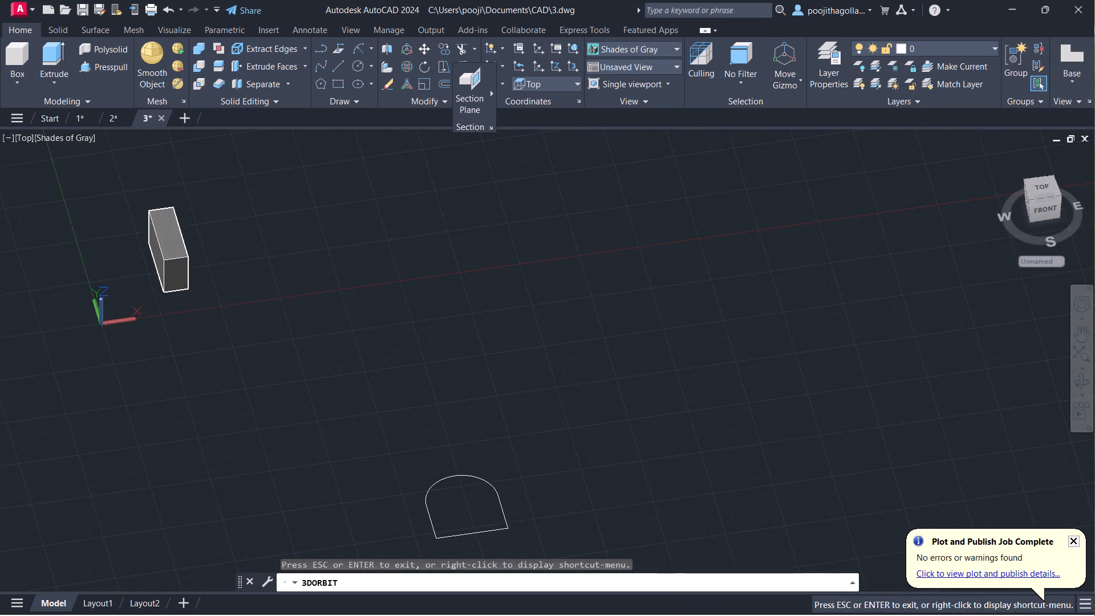
scroll(523, 464, down, 1)
middle_drag(539, 472, 542, 421)
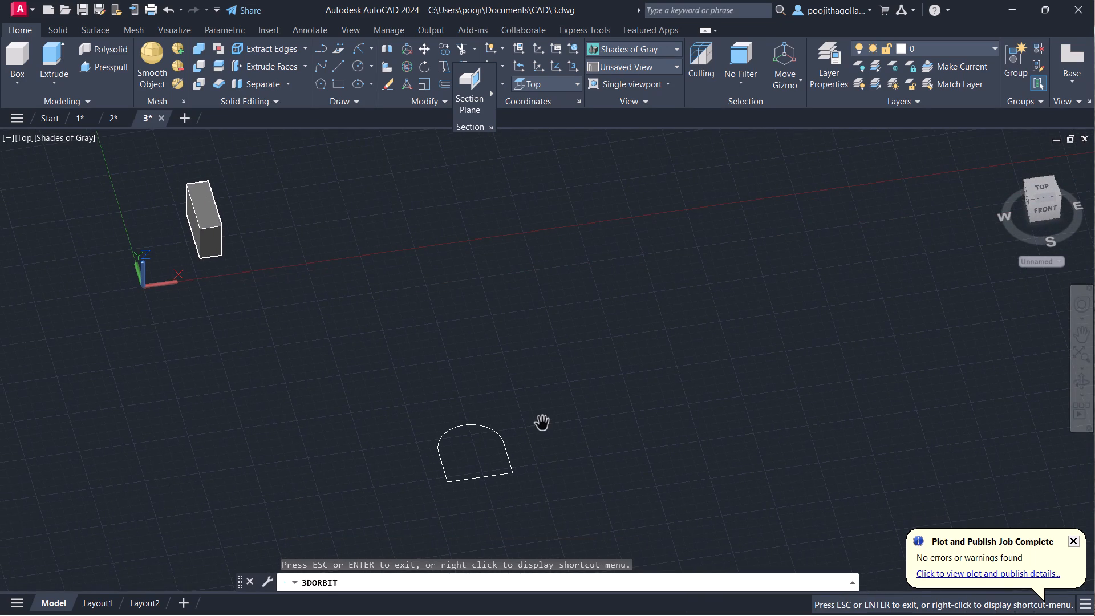
middle_drag(472, 456, 488, 481)
scroll(488, 481, up, 1)
middle_drag(488, 481, 485, 443)
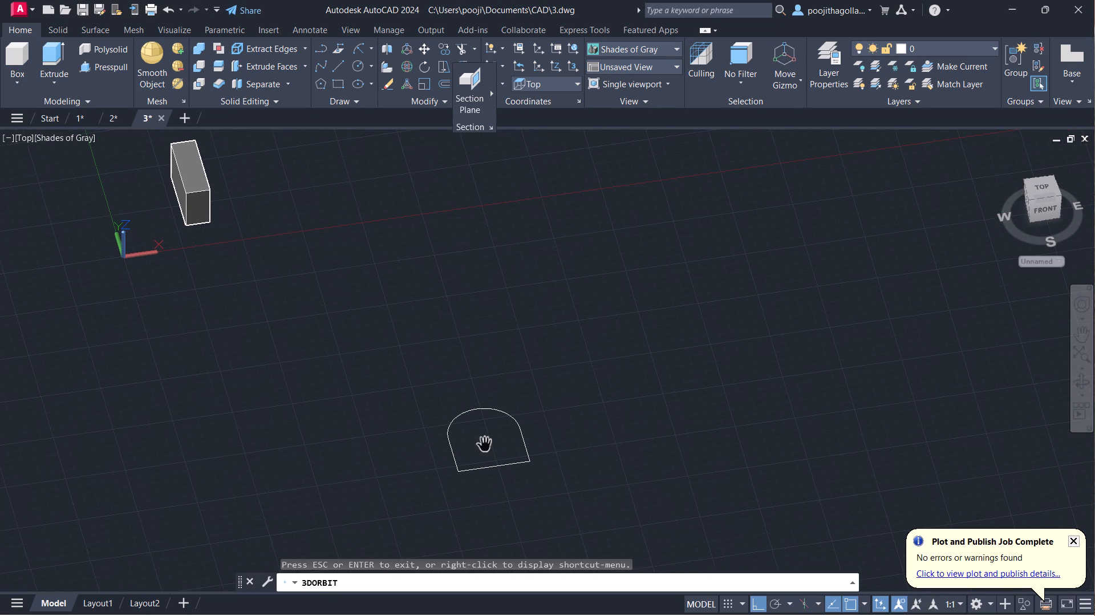
key(Escape)
click(122, 61)
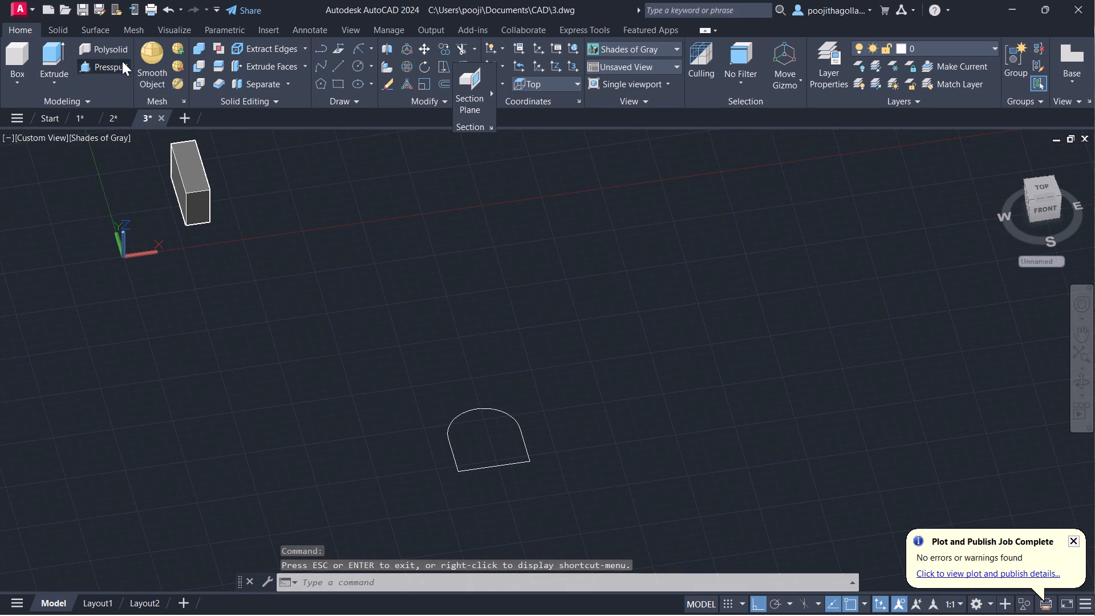
click(472, 435)
text(20)
key(Return)
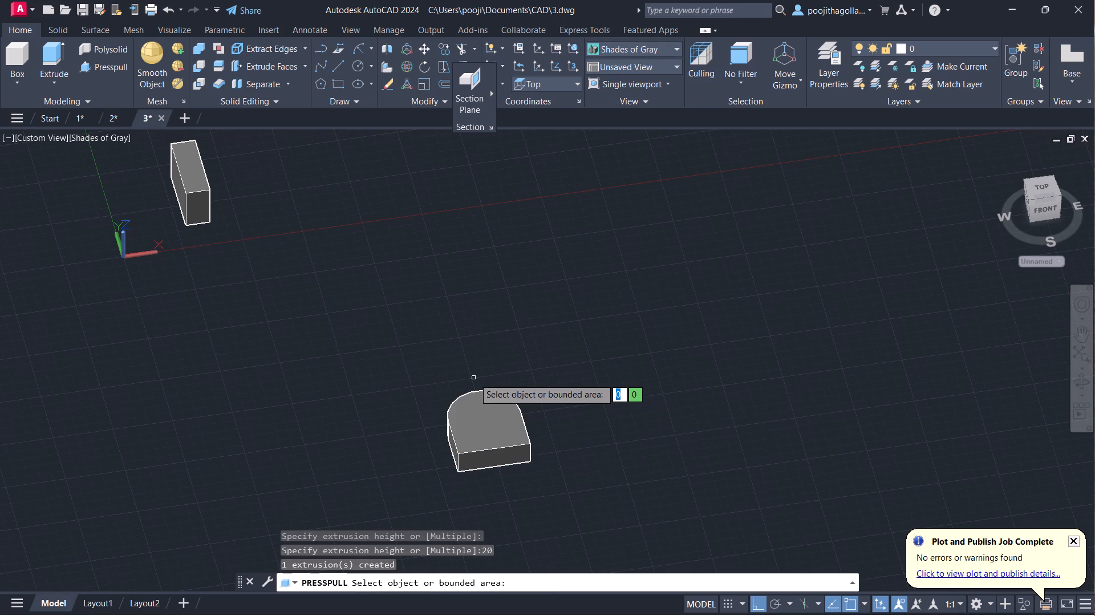
key(Escape)
Align the top edge of the arched slab's flat end with the block's top long edge farthest along X, without scaling.
scroll(469, 380, down, 2)
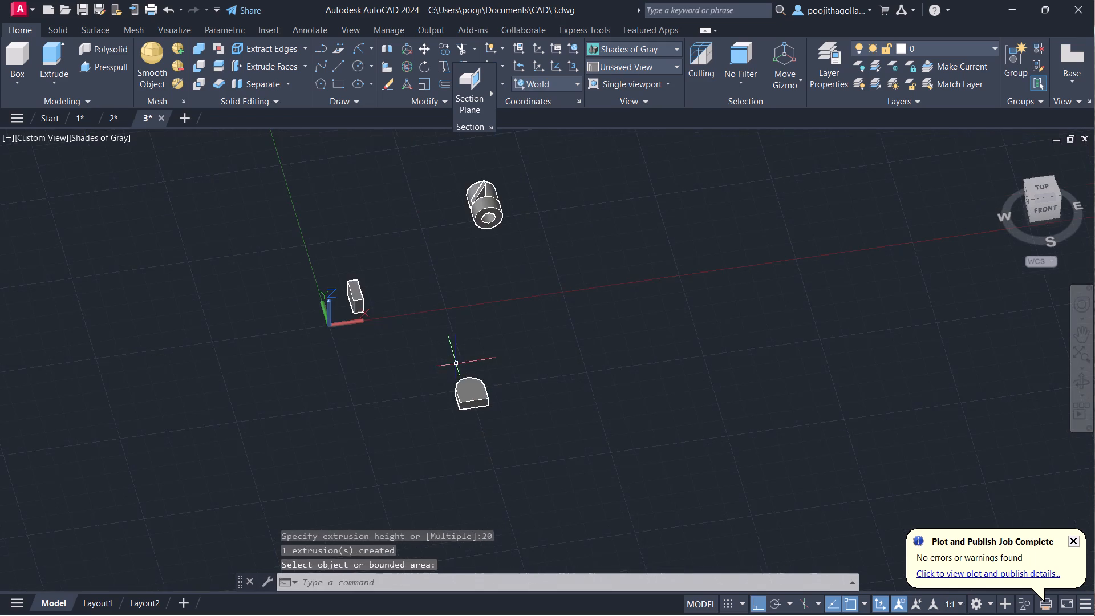
middle_drag(433, 333, 492, 366)
scroll(469, 341, up, 1)
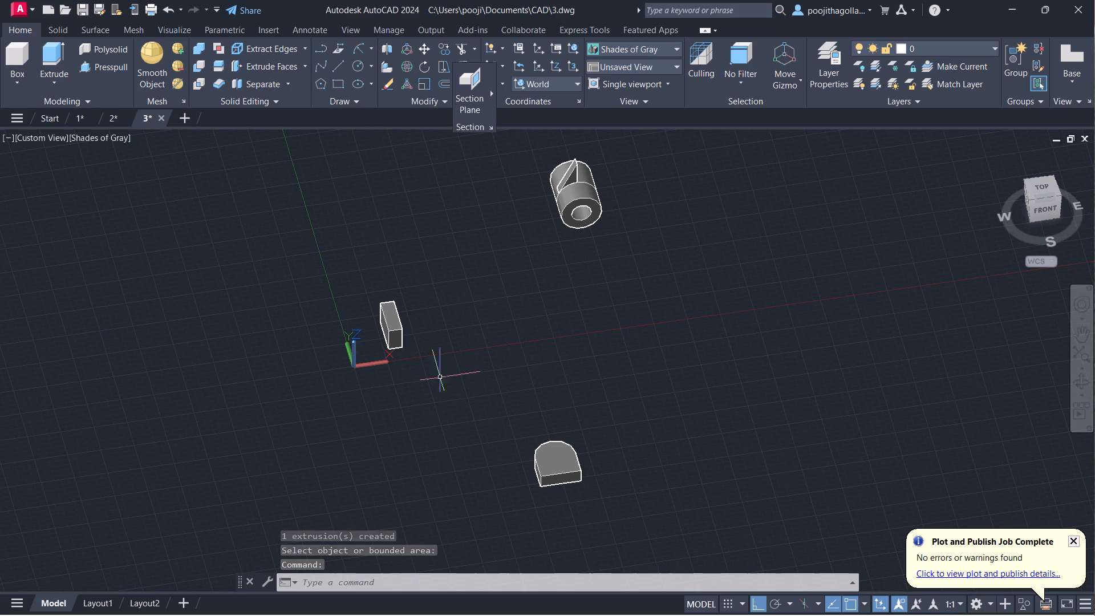
scroll(370, 370, up, 1)
middle_drag(425, 364, 408, 427)
middle_drag(595, 490, 540, 394)
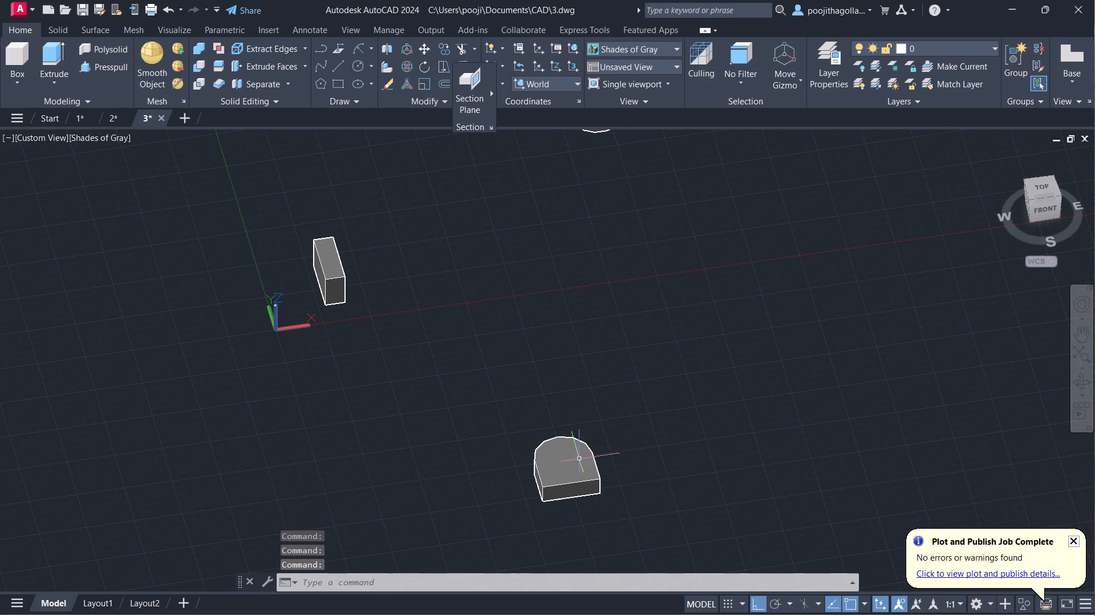
click(571, 471)
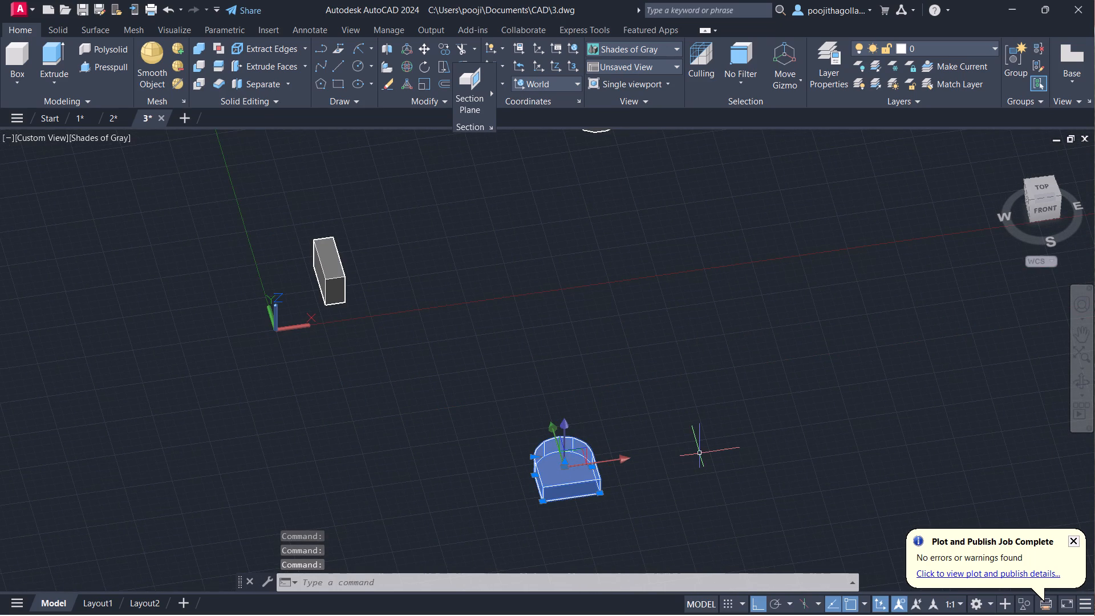
text(al)
key(Return)
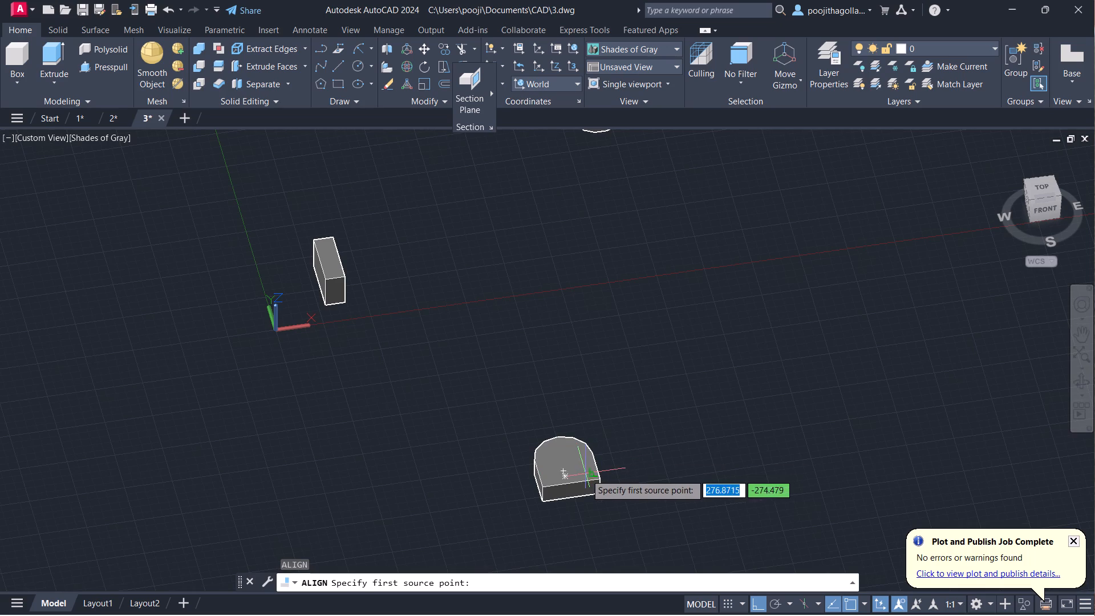
scroll(547, 493, up, 1)
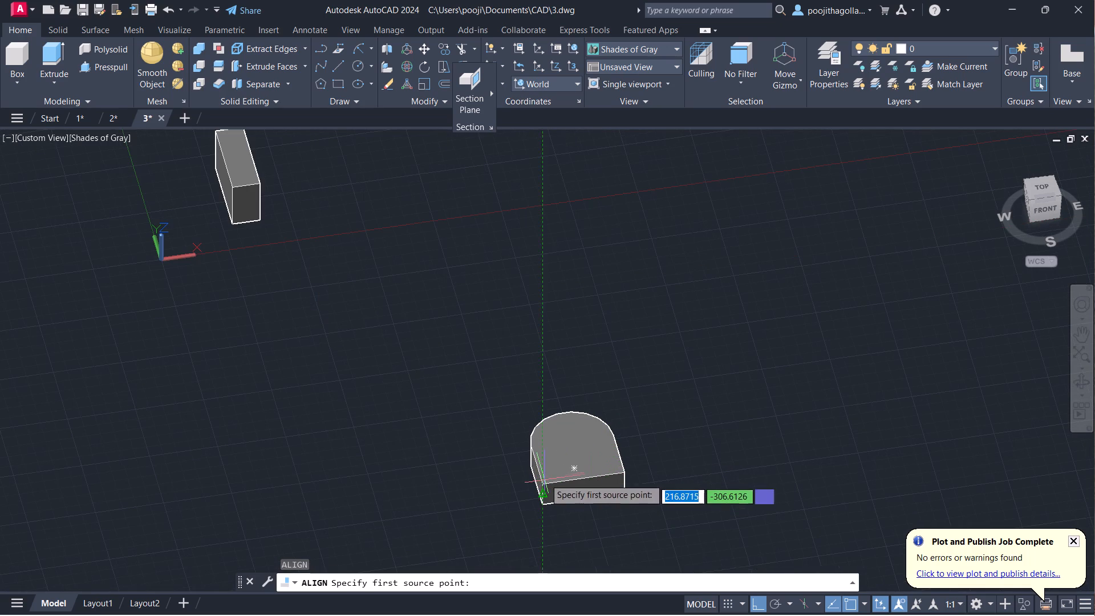
scroll(545, 482, up, 3)
click(545, 482)
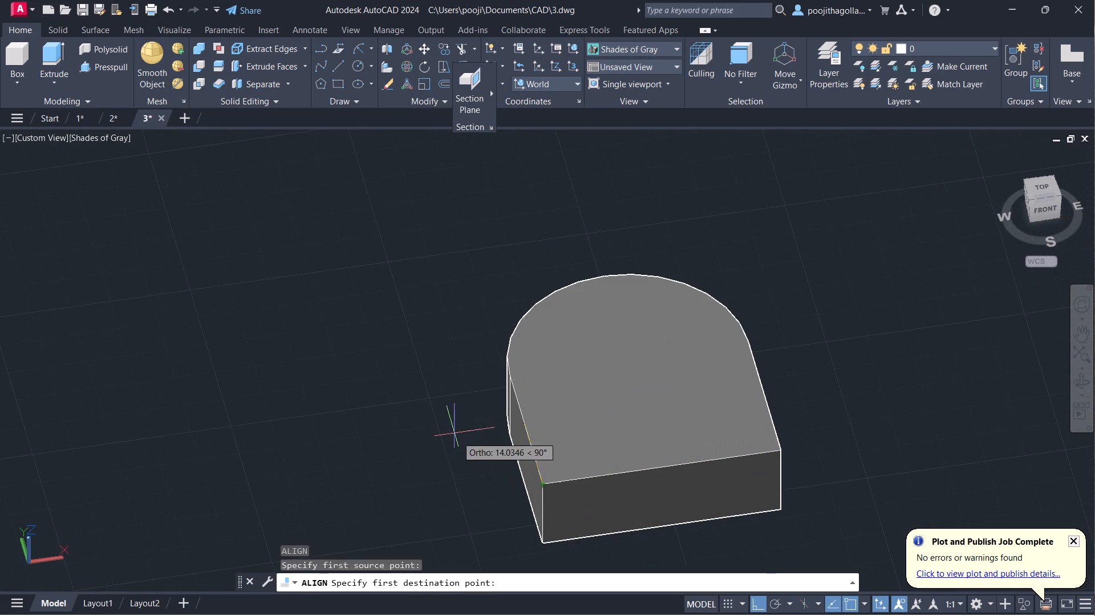
scroll(447, 424, down, 3)
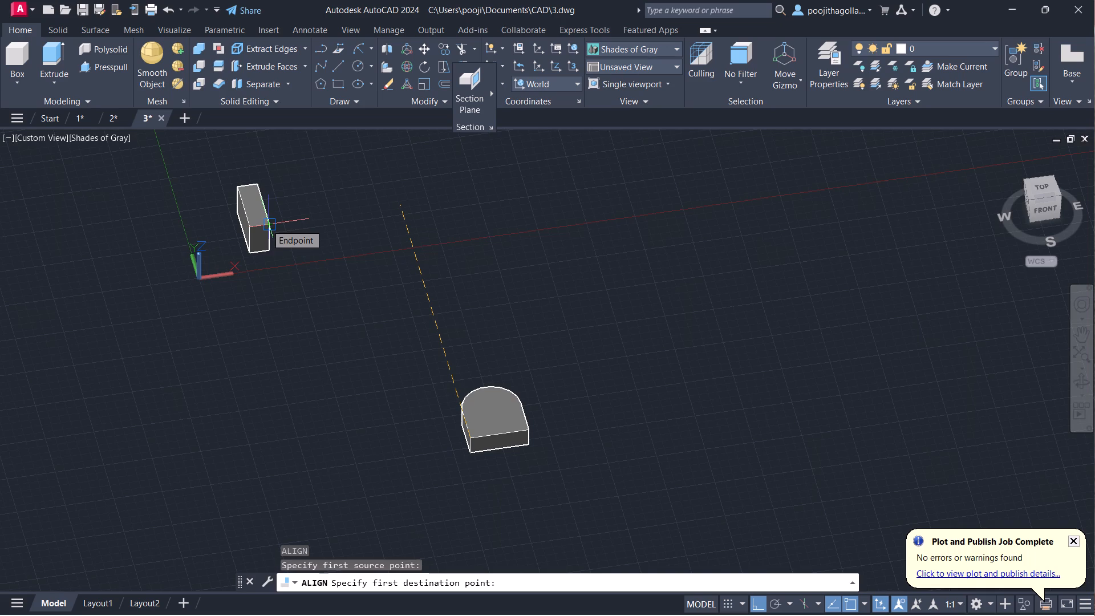
scroll(266, 224, up, 2)
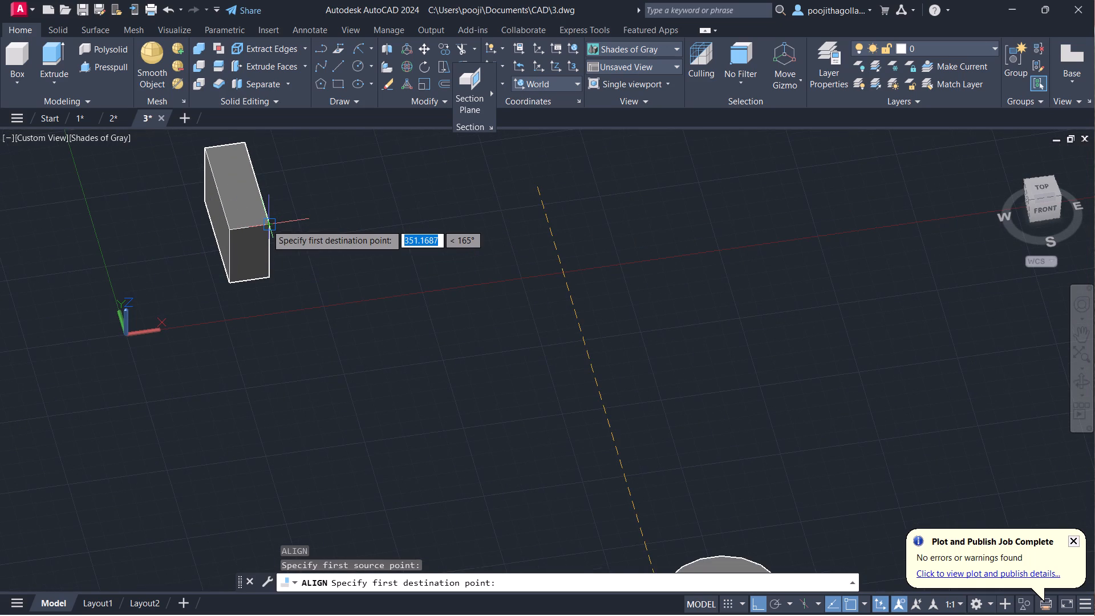
scroll(266, 224, up, 2)
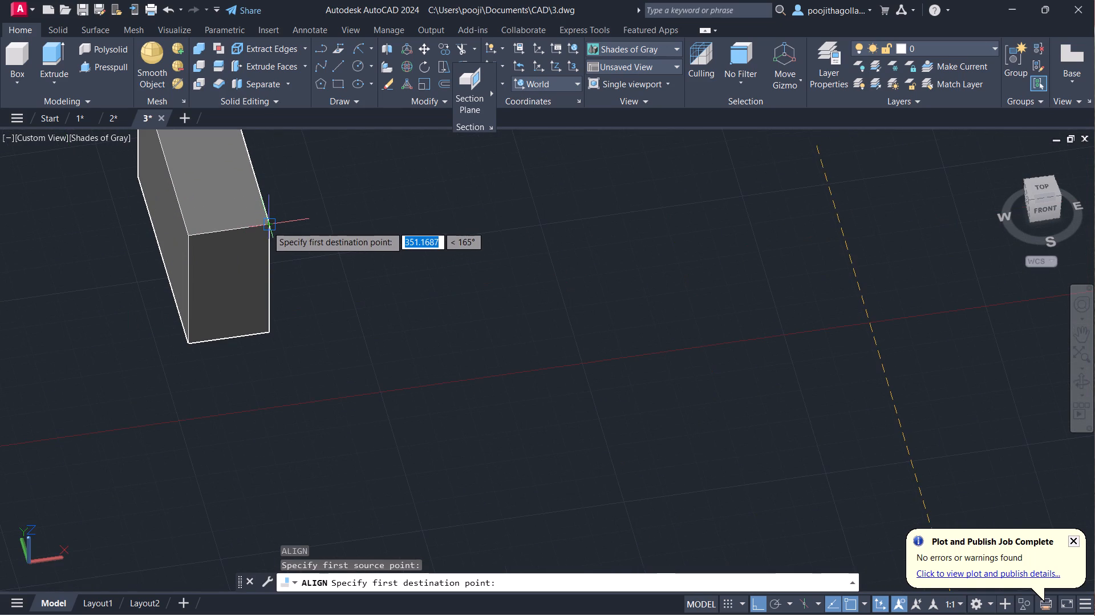
click(267, 226)
scroll(425, 375, down, 2)
middle_drag(558, 408, 476, 276)
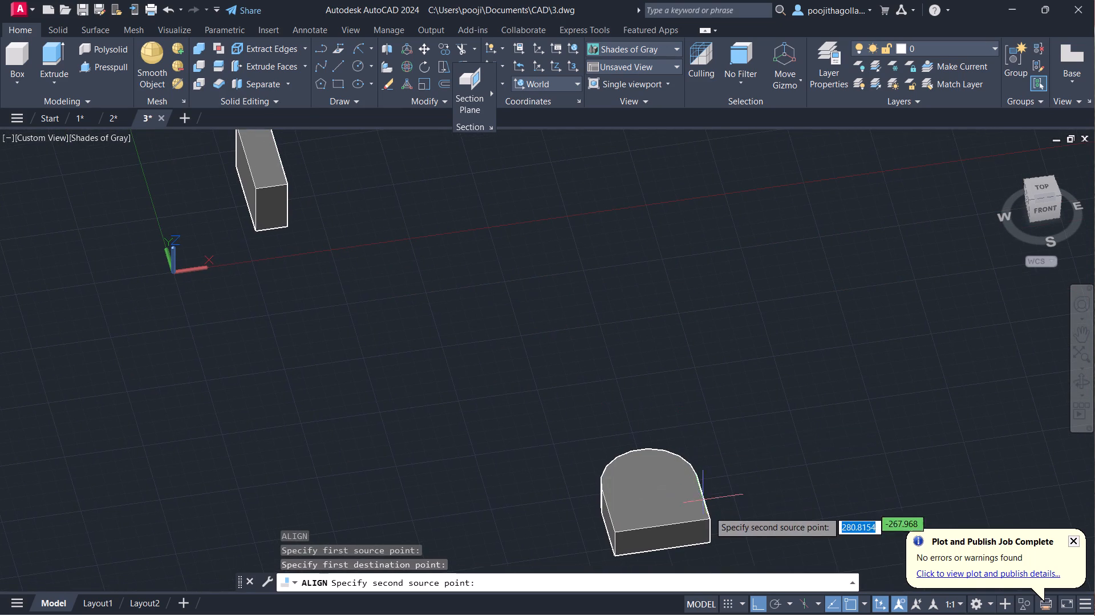
click(706, 517)
scroll(363, 381, down, 3)
middle_drag(311, 303, 337, 407)
scroll(339, 378, up, 4)
click(369, 439)
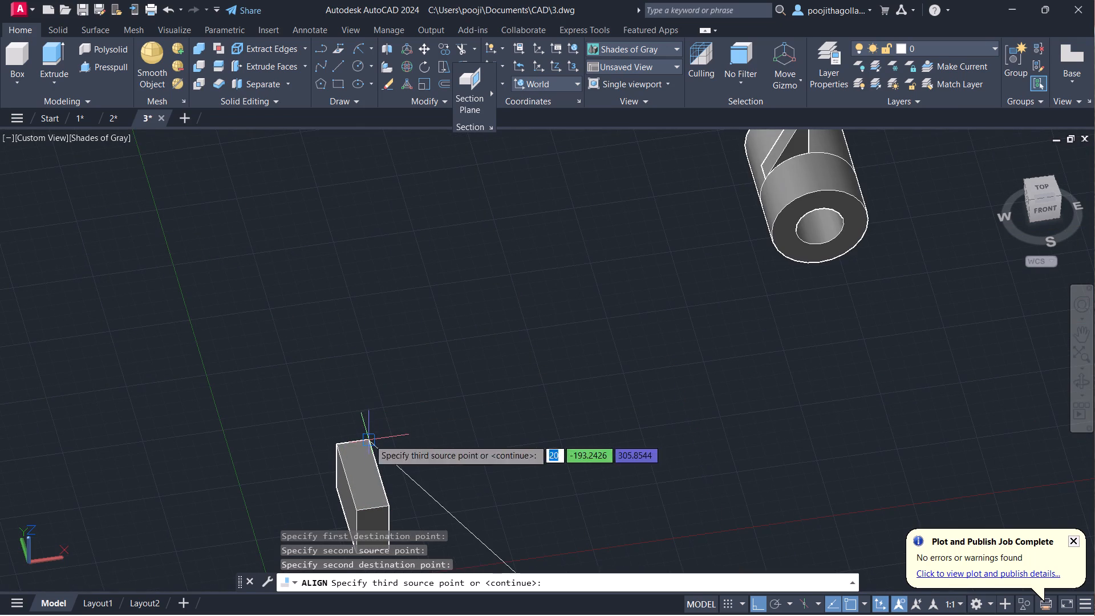
key(Return)
key(Return)
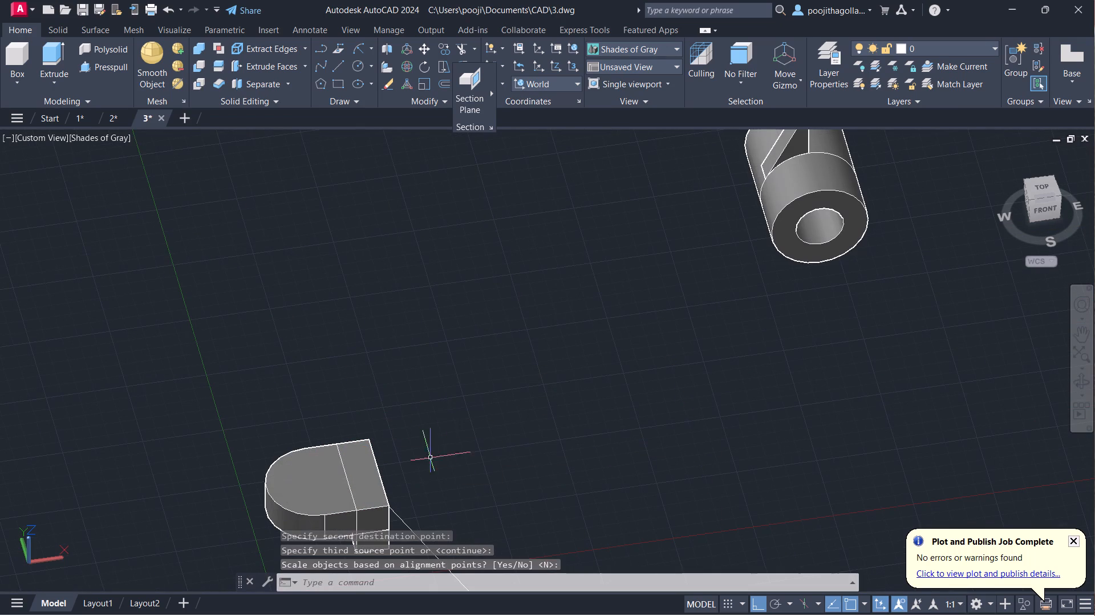
Examine the aligned slab and block from the back-left side.
middle_drag(376, 499, 421, 367)
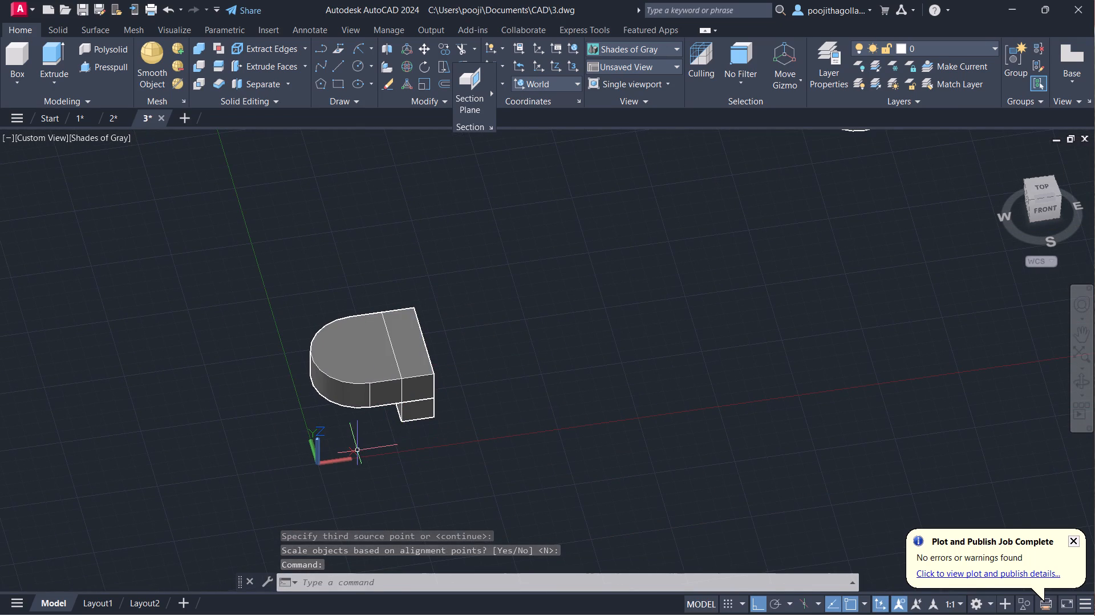
shift+middle_drag(358, 451, 631, 411)
scroll(407, 381, down, 2)
middle_drag(336, 368, 346, 410)
scroll(406, 425, up, 3)
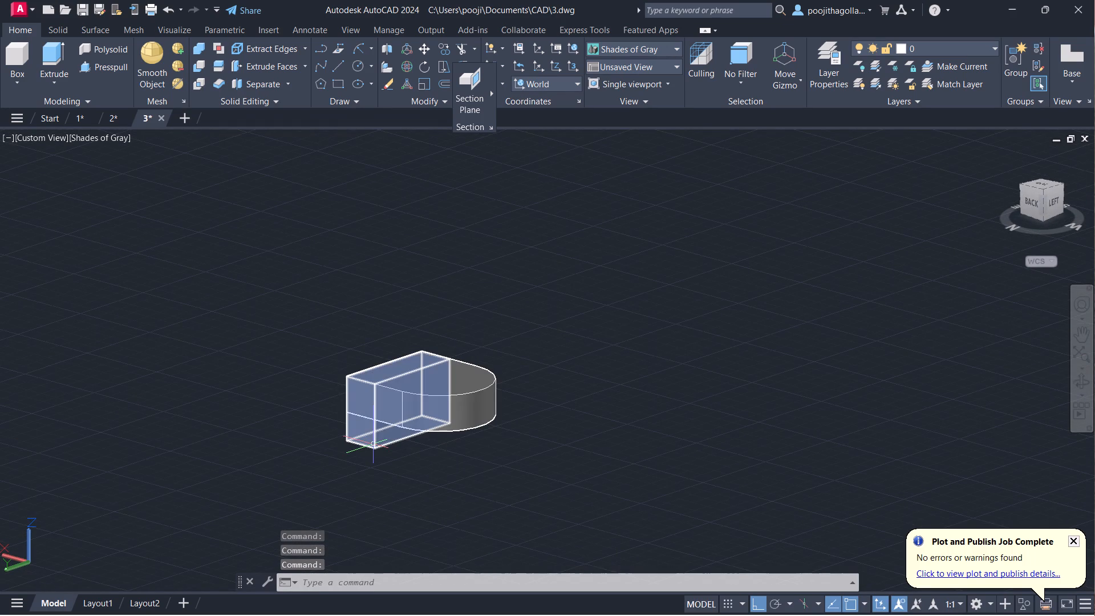
Examine the block with its arched slab and the ribbed hollow cylinder from the back-left and front sides.
scroll(389, 433, up, 1)
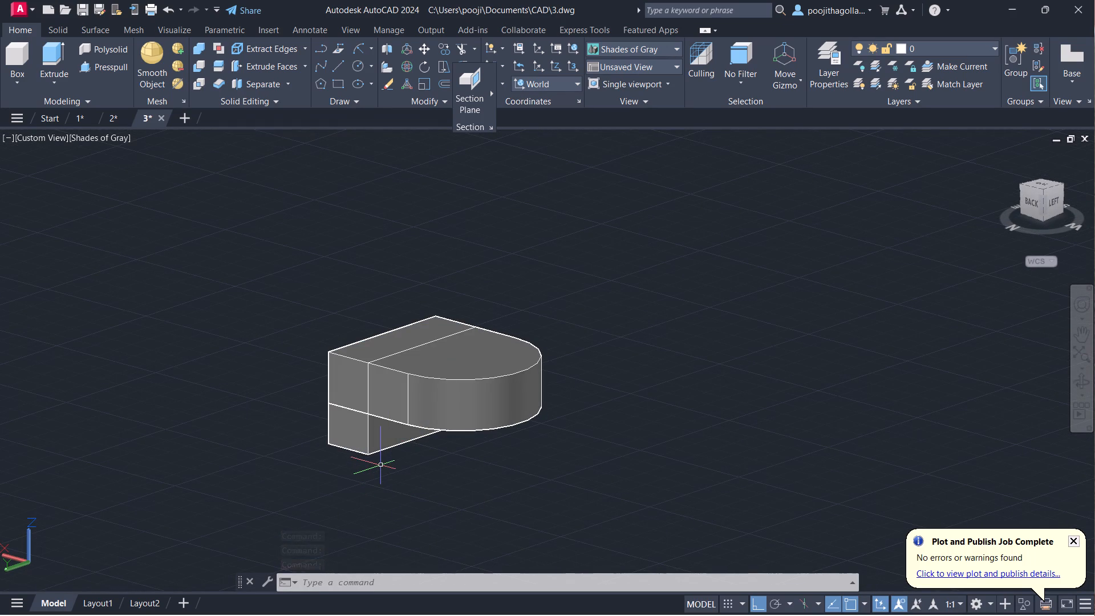
scroll(399, 429, down, 4)
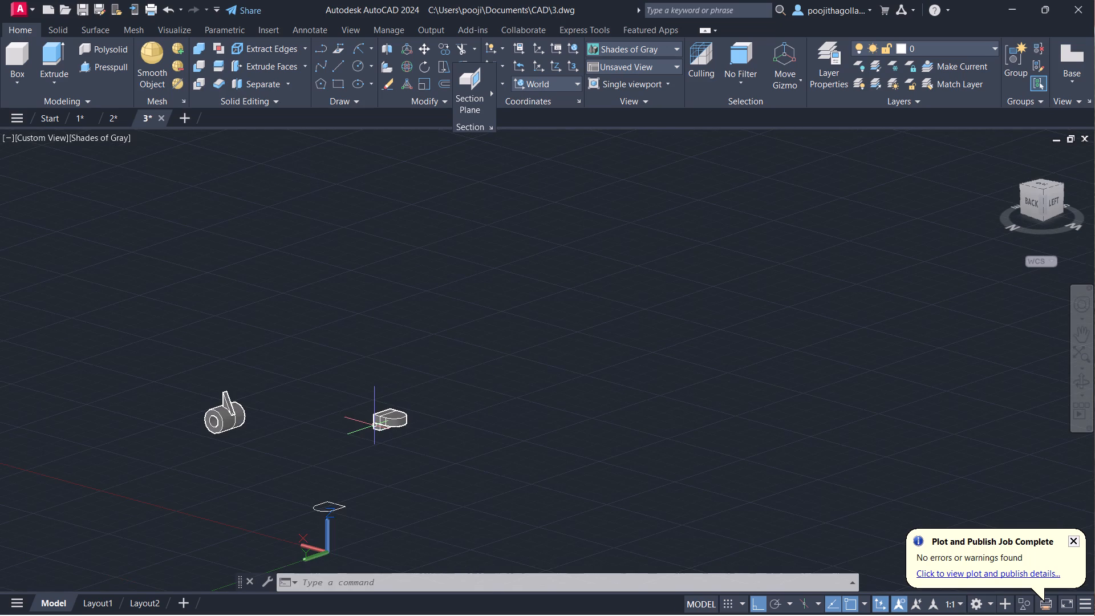
scroll(328, 423, up, 2)
middle_drag(386, 419, 401, 459)
scroll(426, 467, up, 2)
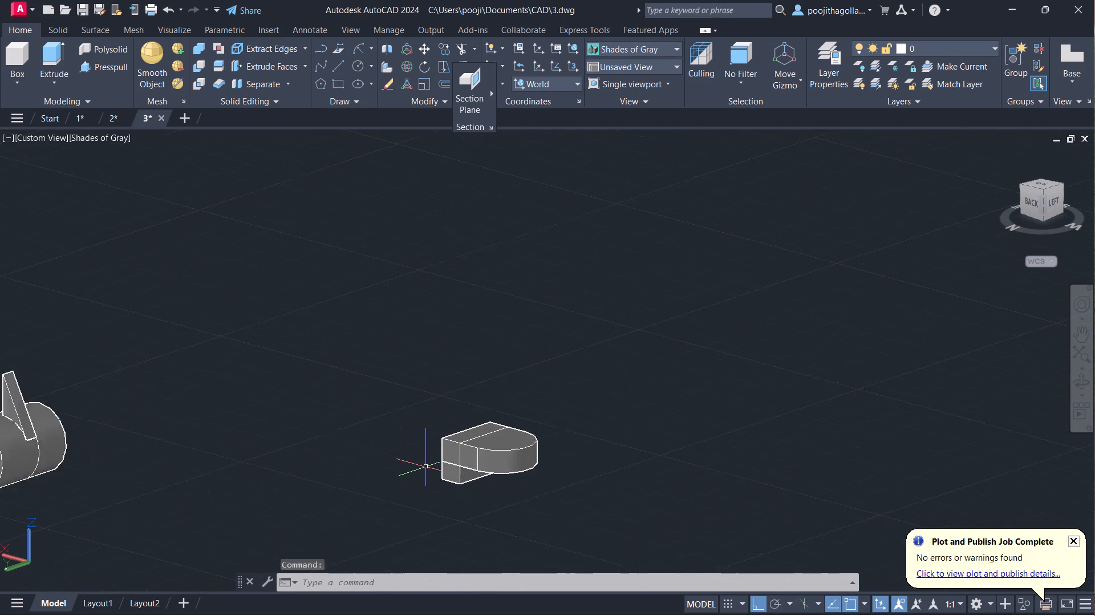
scroll(488, 473, down, 1)
middle_drag(372, 461, 406, 477)
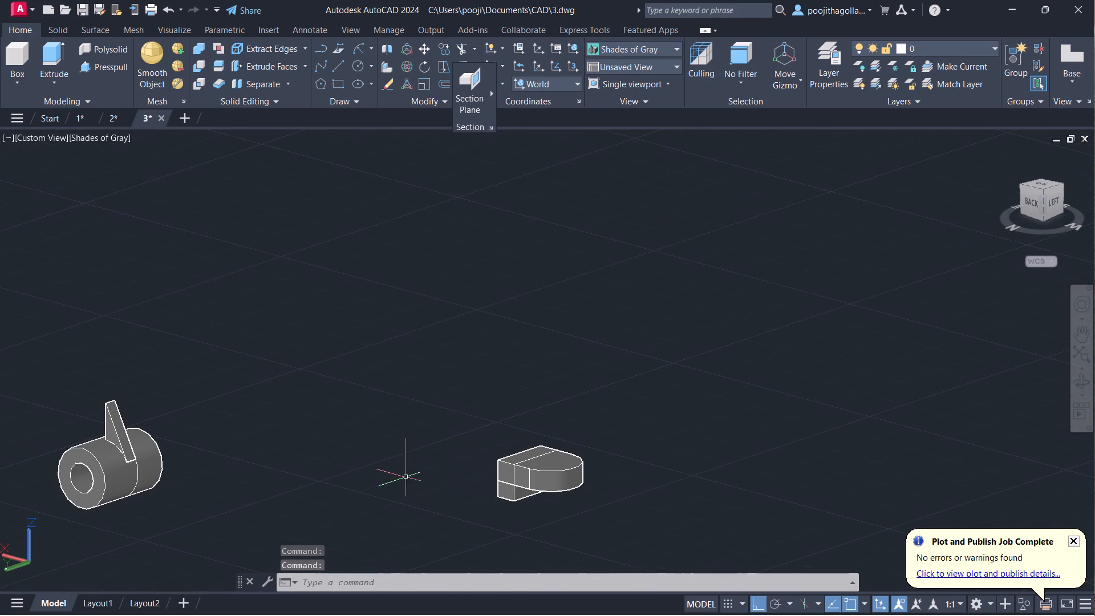
shift+middle_drag(692, 444, 440, 451)
shift+scroll(629, 492, down, 1)
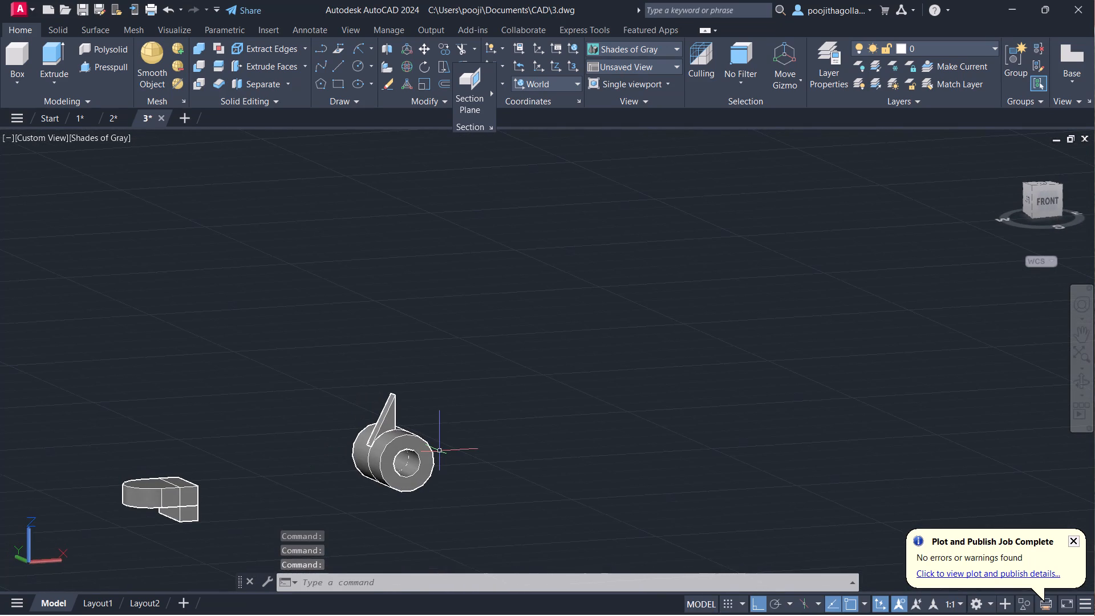
scroll(330, 502, up, 1)
middle_drag(330, 505, 359, 441)
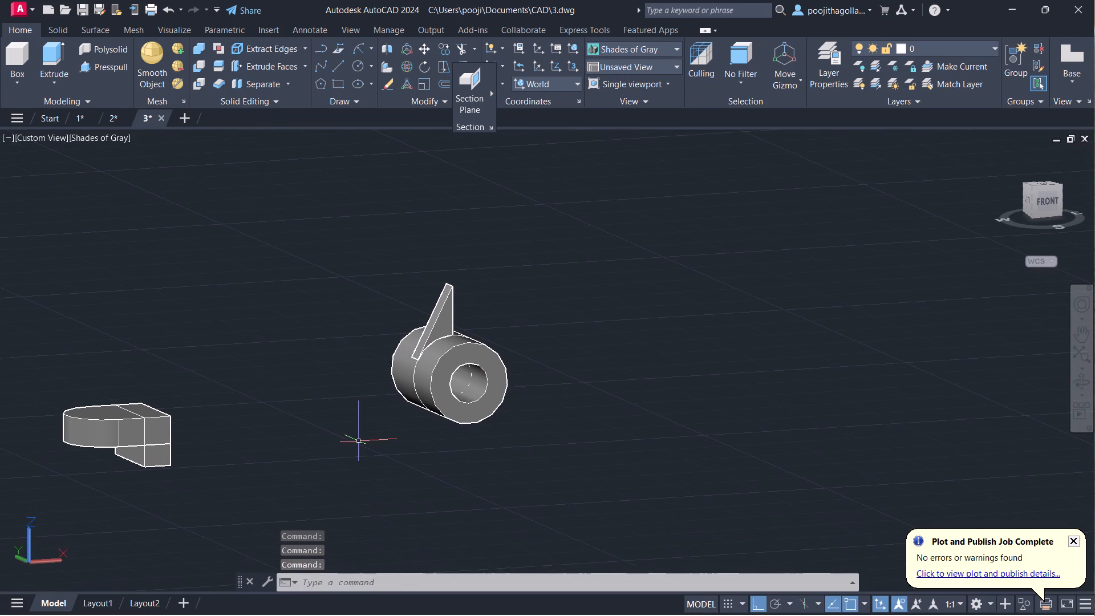
shift+middle_drag(245, 424, 270, 477)
middle_drag(363, 428, 350, 460)
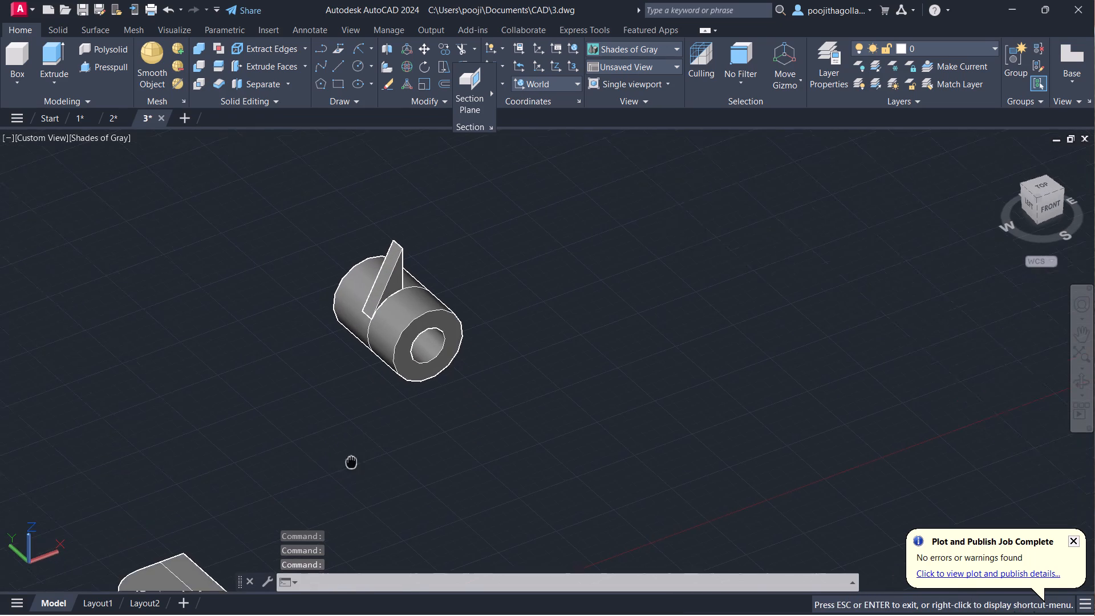
middle_drag(350, 460, 283, 376)
scroll(289, 374, down, 1)
middle_drag(327, 343, 331, 394)
scroll(327, 380, up, 1)
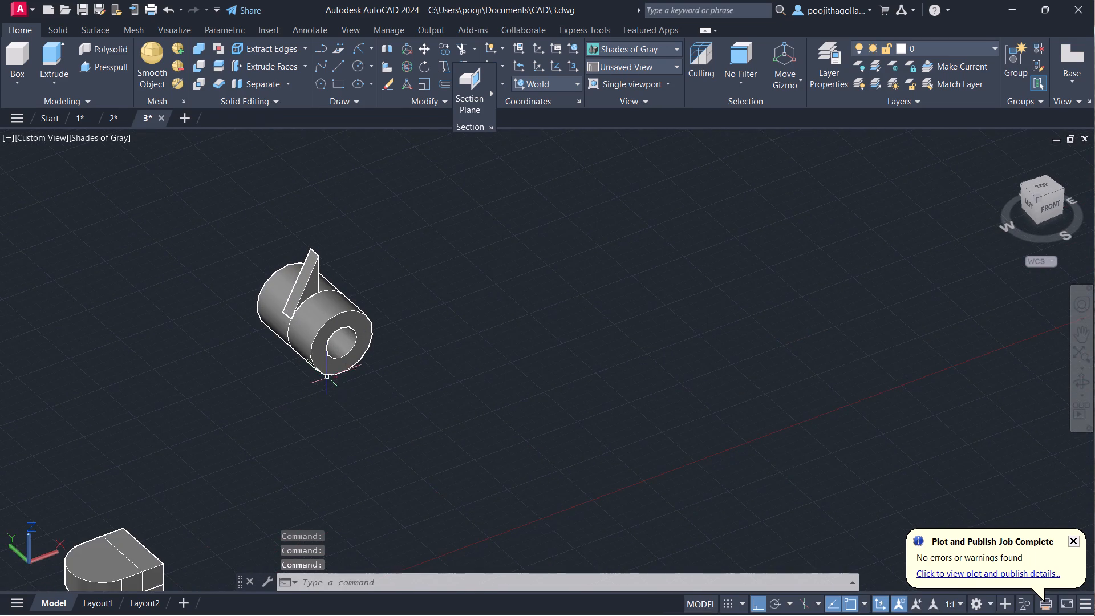
middle_drag(329, 374, 313, 341)
middle_drag(341, 297, 346, 332)
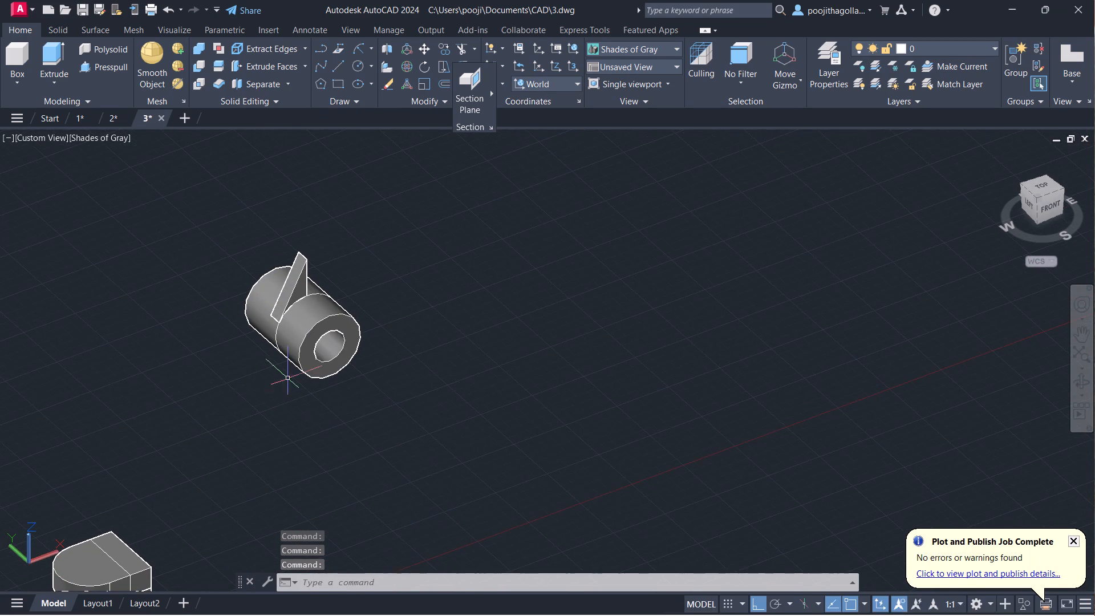
middle_drag(163, 522, 200, 347)
scroll(155, 392, up, 3)
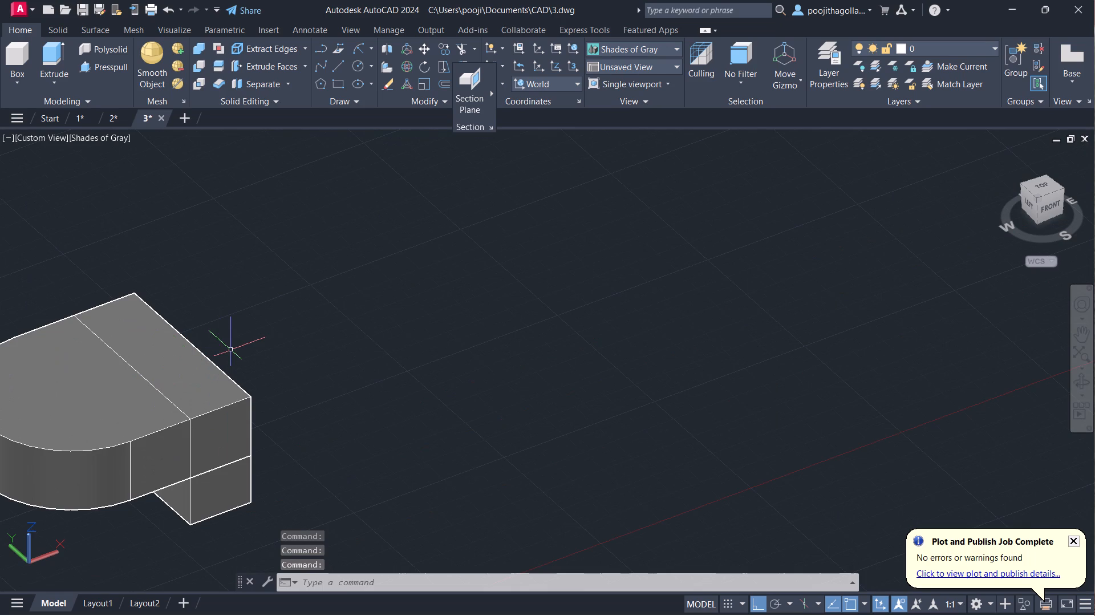
scroll(231, 350, up, 1)
middle_drag(270, 355, 251, 387)
scroll(256, 378, down, 2)
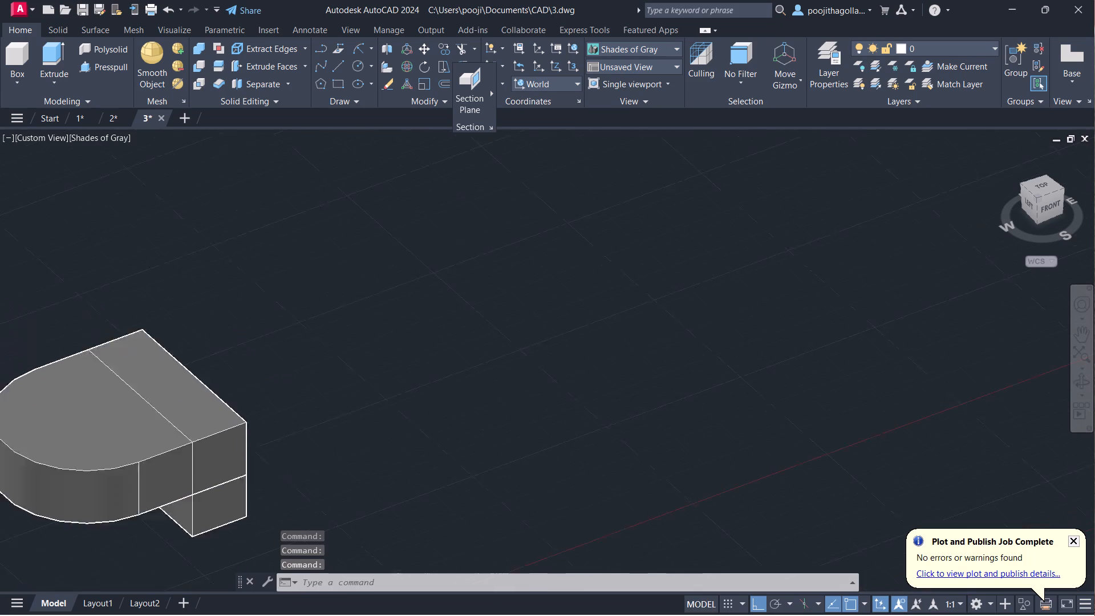
scroll(293, 338, down, 1)
middle_drag(325, 316, 290, 418)
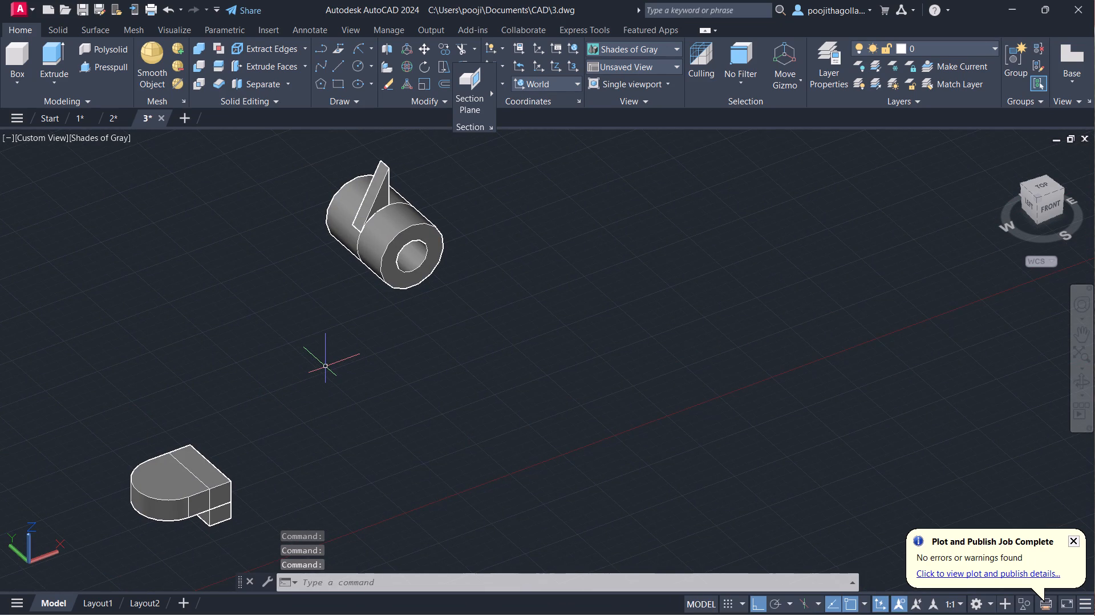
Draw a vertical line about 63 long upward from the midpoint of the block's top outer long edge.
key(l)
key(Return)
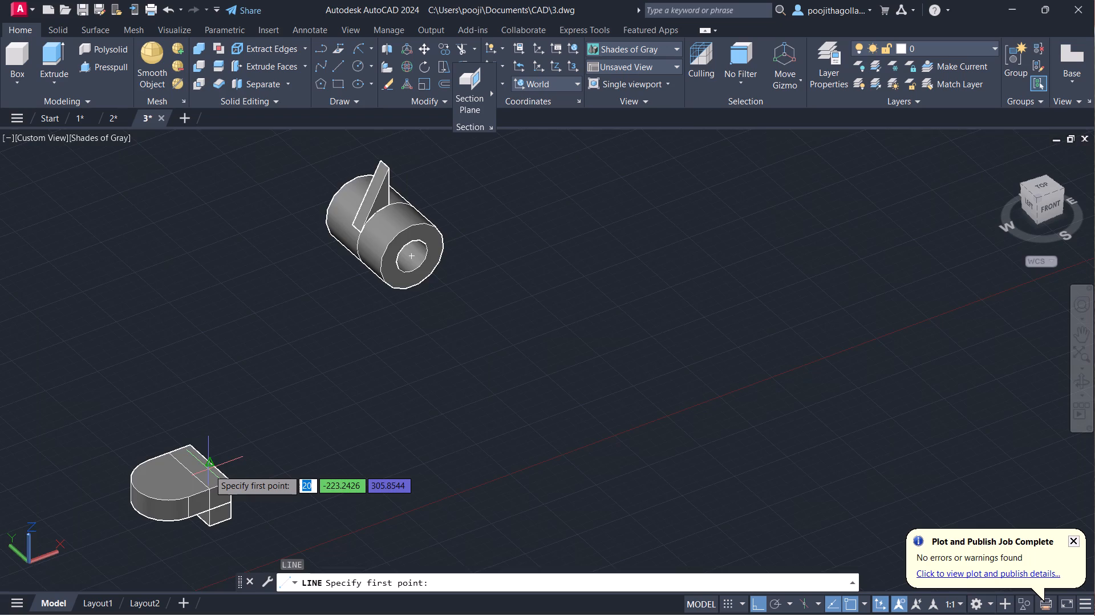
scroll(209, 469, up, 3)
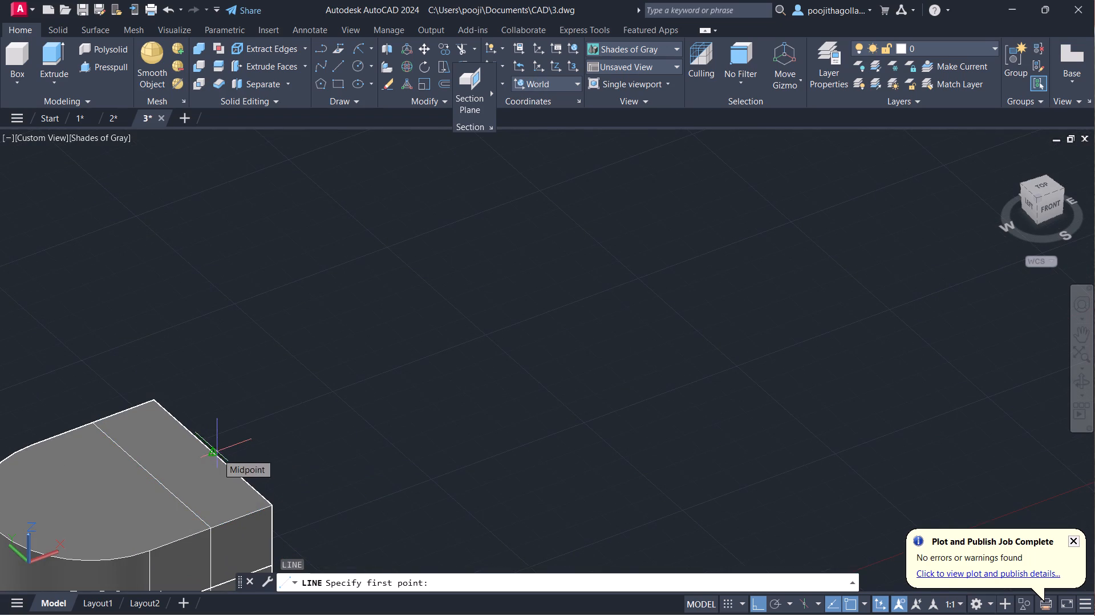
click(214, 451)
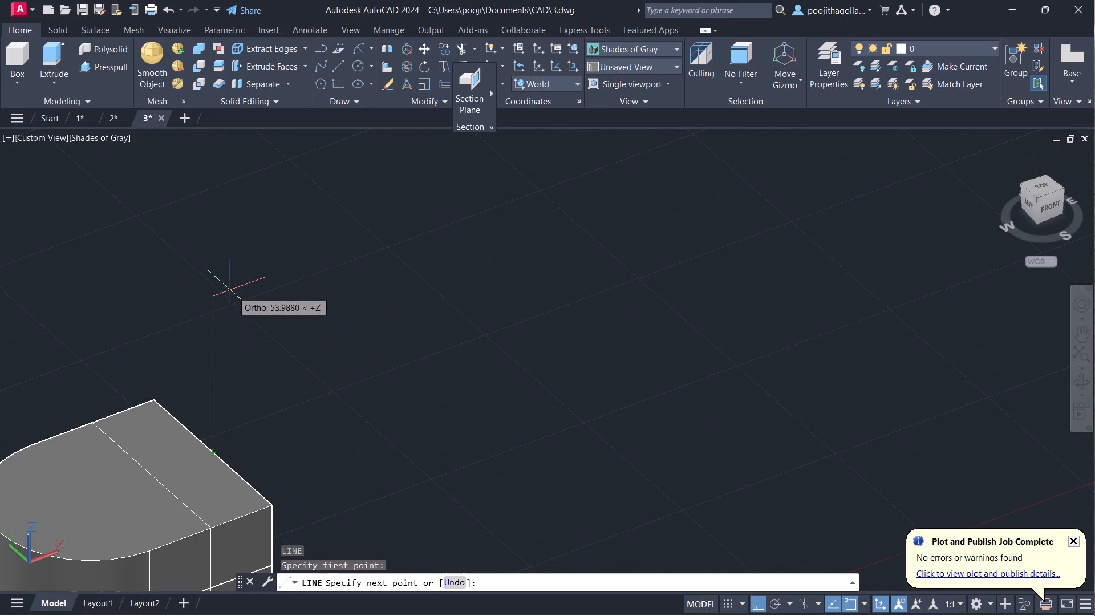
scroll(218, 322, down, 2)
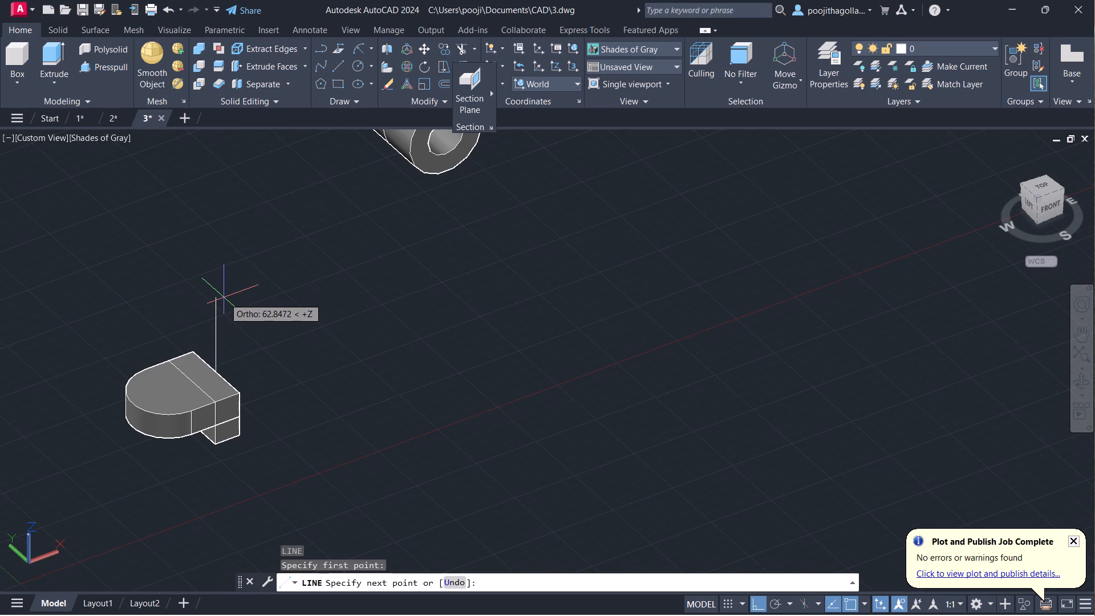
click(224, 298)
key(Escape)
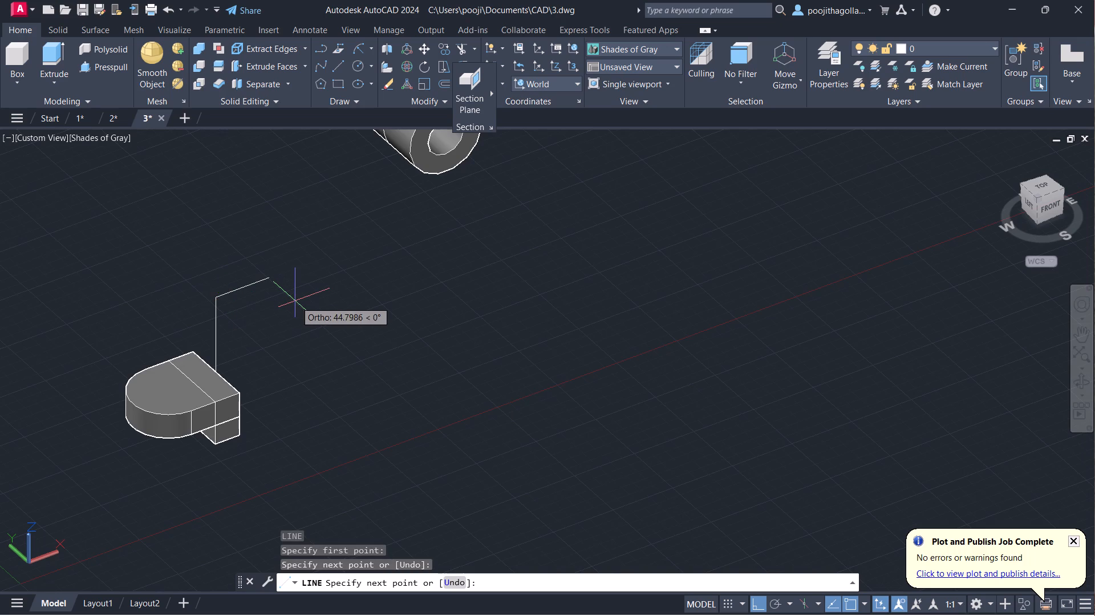
Draw a 60-long line parallel to the Y axis in the open space beside the ribbed cylinder.
scroll(336, 309, down, 1)
middle_drag(402, 266, 391, 314)
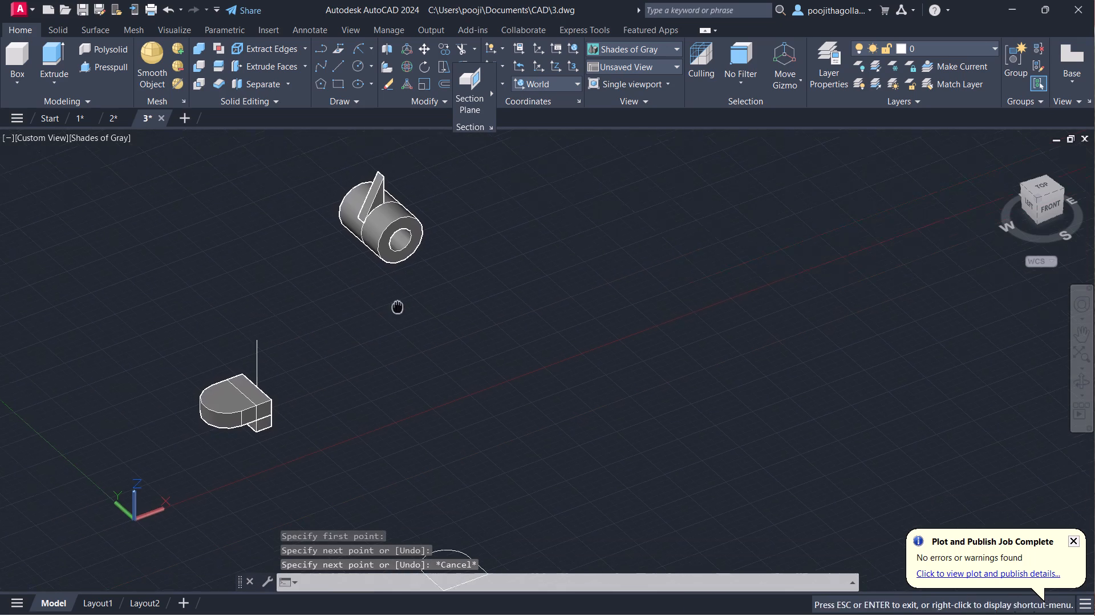
middle_drag(391, 314, 332, 364)
scroll(376, 317, up, 1)
middle_drag(382, 304, 386, 375)
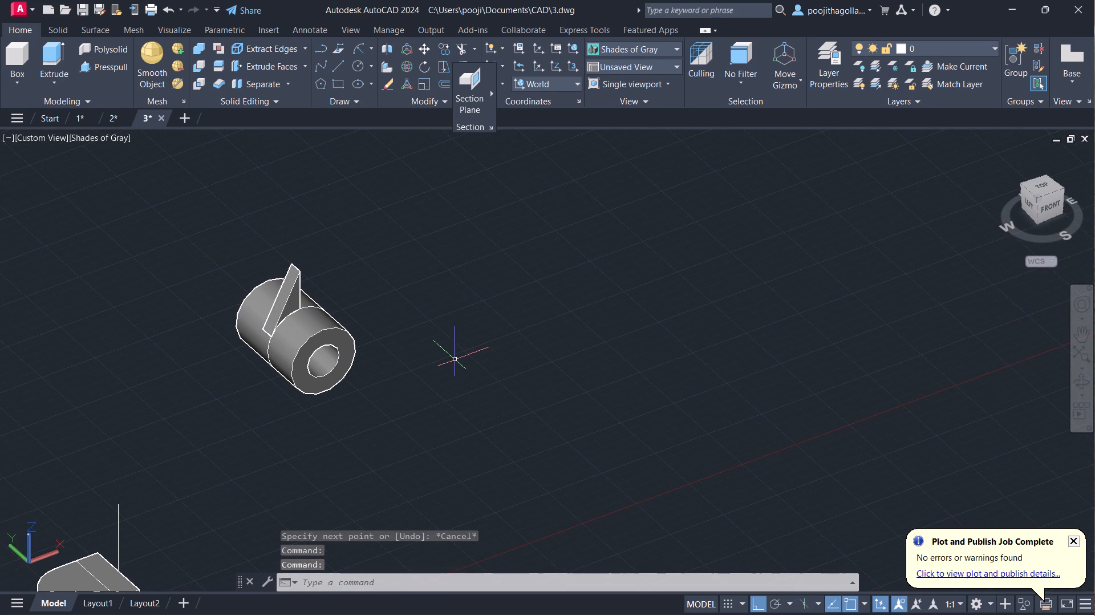
key(l)
key(Return)
click(544, 452)
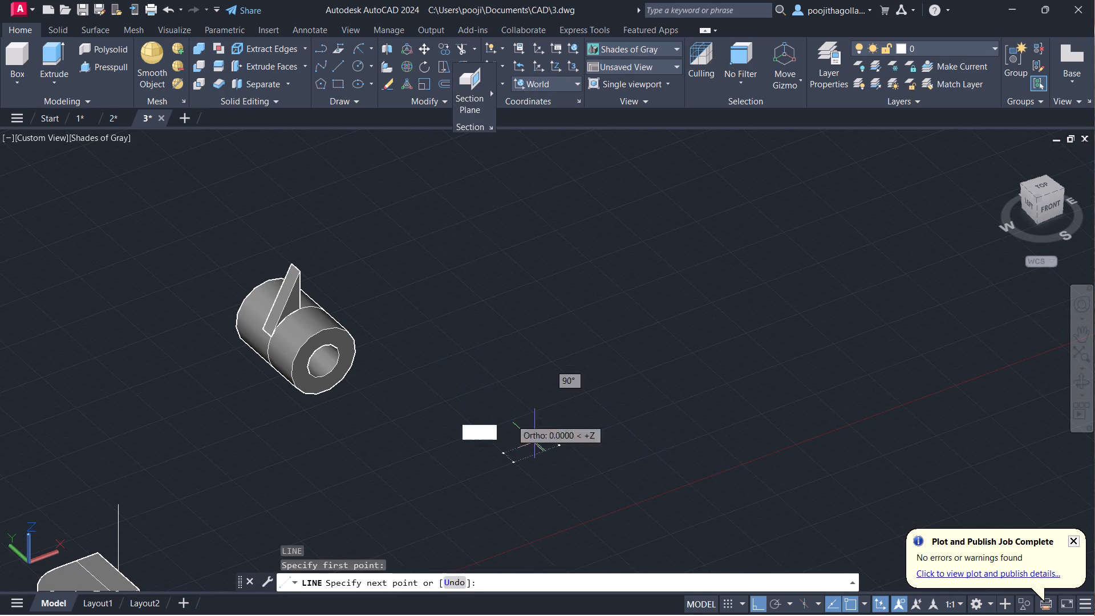
text(60)
key(Return)
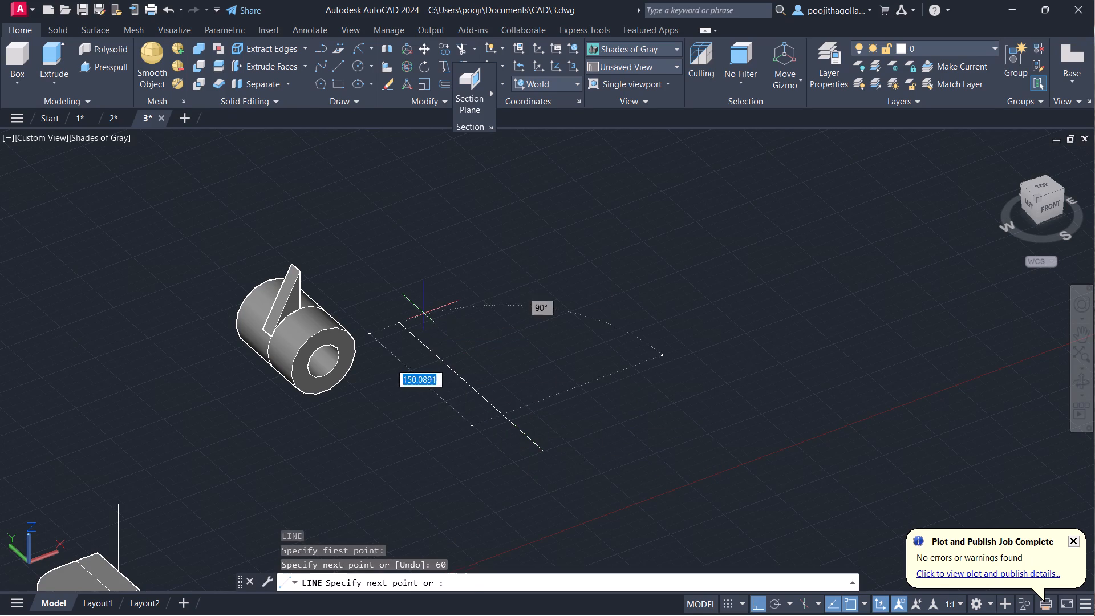
key(Escape)
Move the 60-long line by its midpoint onto the midpoint of the triangular rib's top edge.
scroll(503, 425, up, 1)
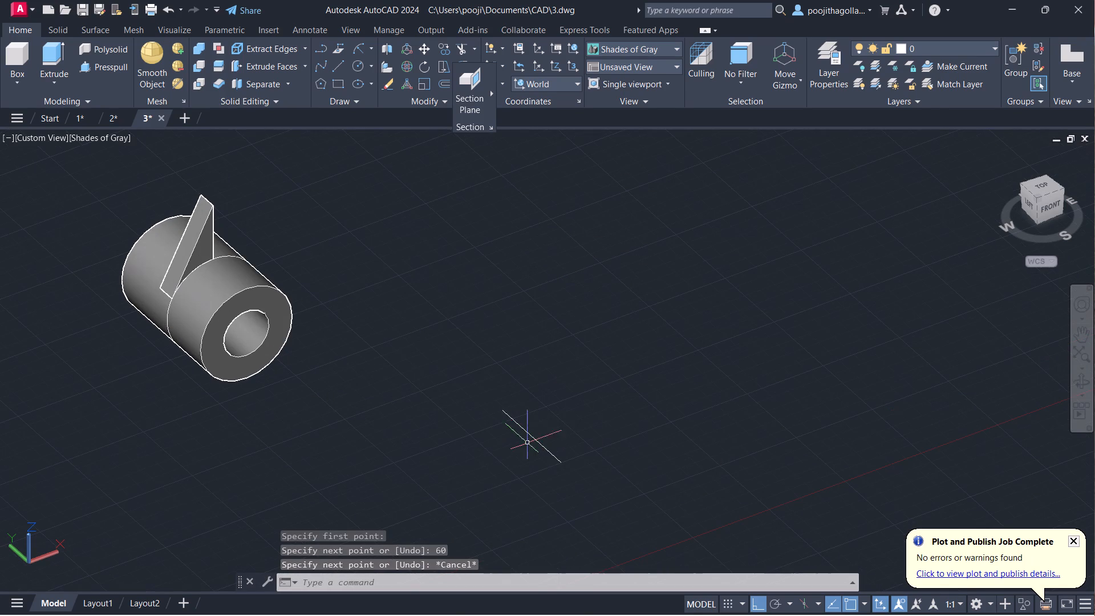
scroll(553, 443, up, 1)
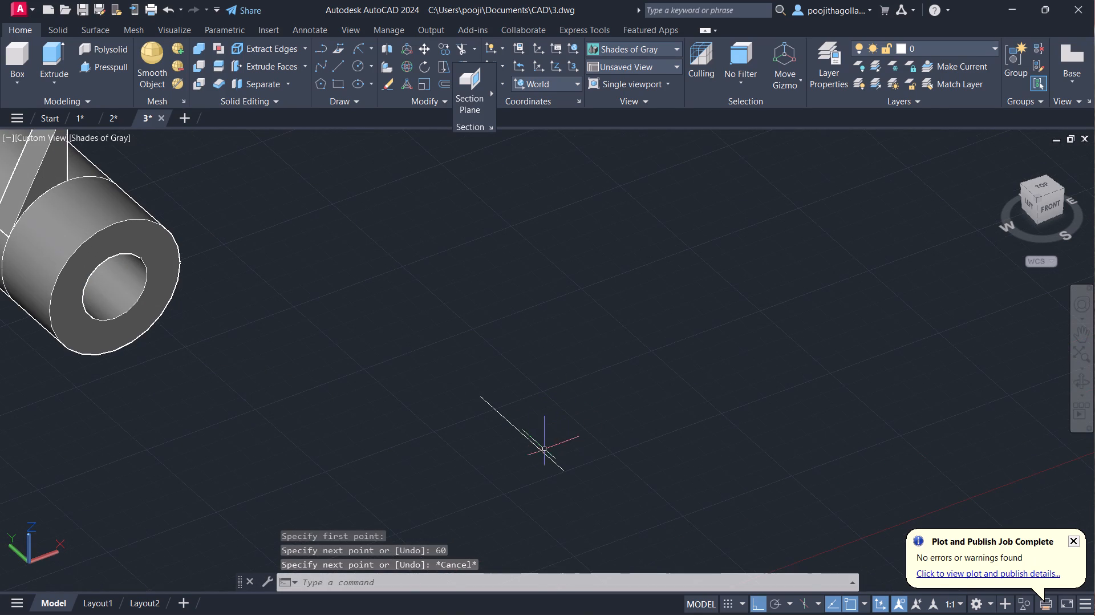
click(534, 441)
key(m)
key(Return)
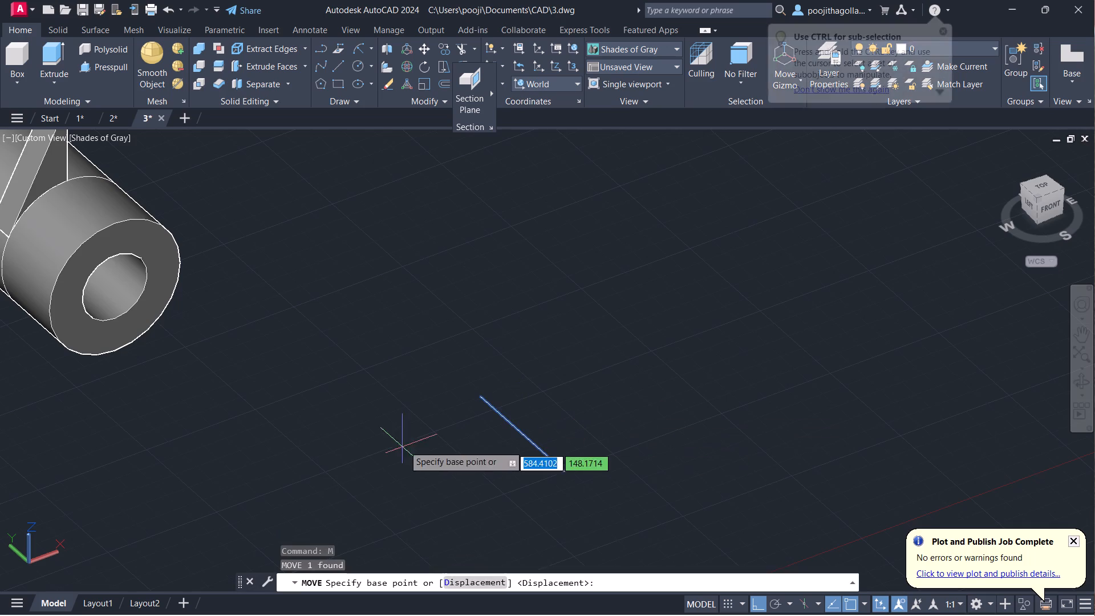
click(524, 431)
scroll(363, 313, down, 2)
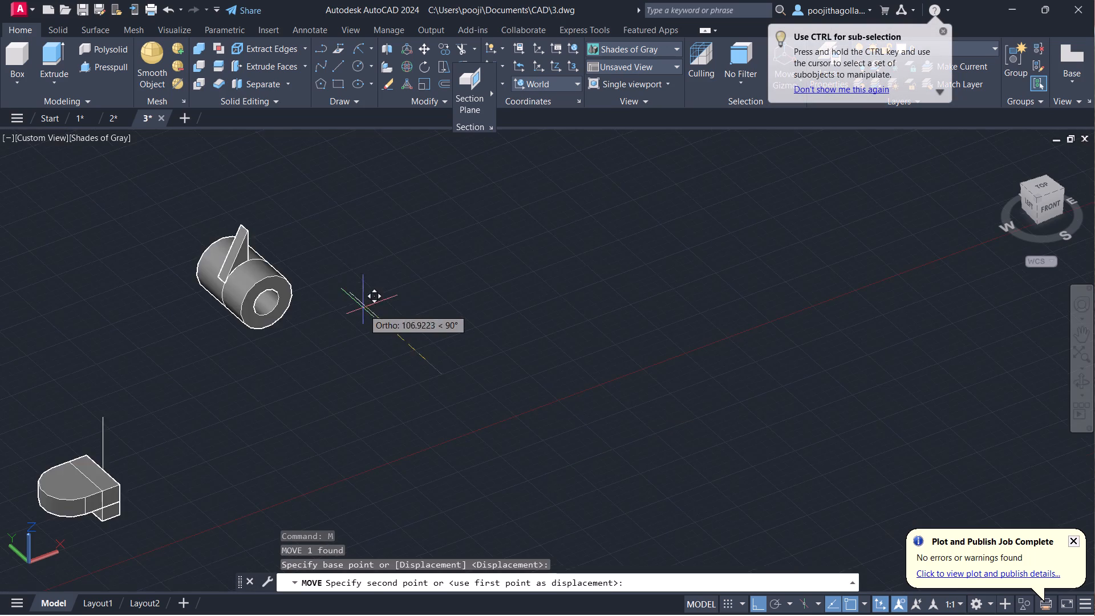
middle_drag(346, 285, 422, 358)
scroll(347, 312, up, 3)
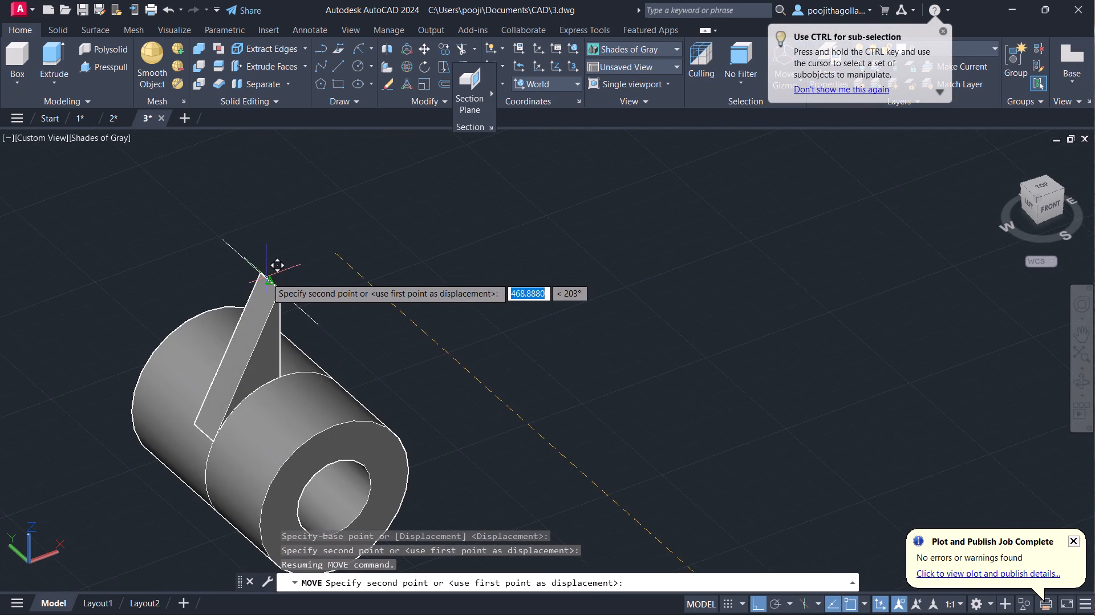
click(266, 277)
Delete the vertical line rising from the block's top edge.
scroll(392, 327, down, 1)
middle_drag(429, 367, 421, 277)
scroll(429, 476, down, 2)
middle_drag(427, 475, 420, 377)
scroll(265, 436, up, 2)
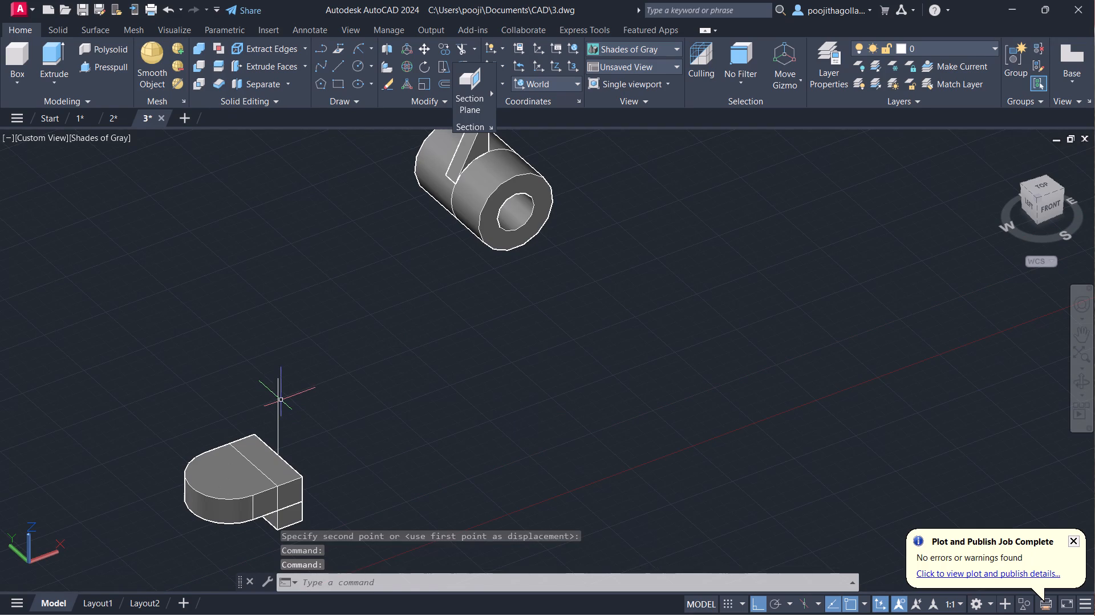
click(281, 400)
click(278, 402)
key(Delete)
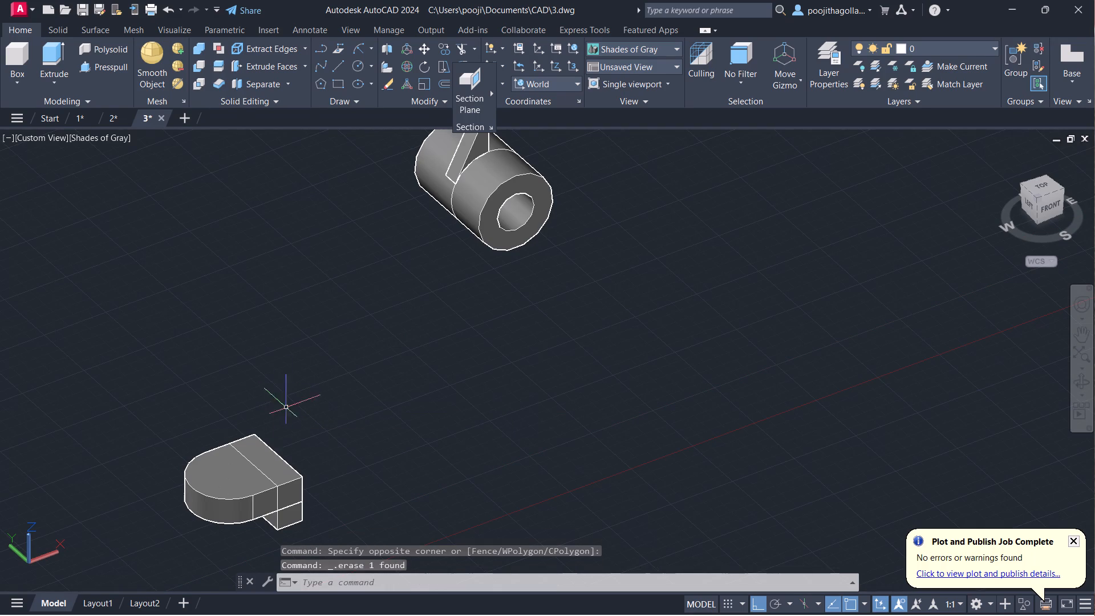
Union the block and the arched slab into one solid.
scroll(265, 452, down, 1)
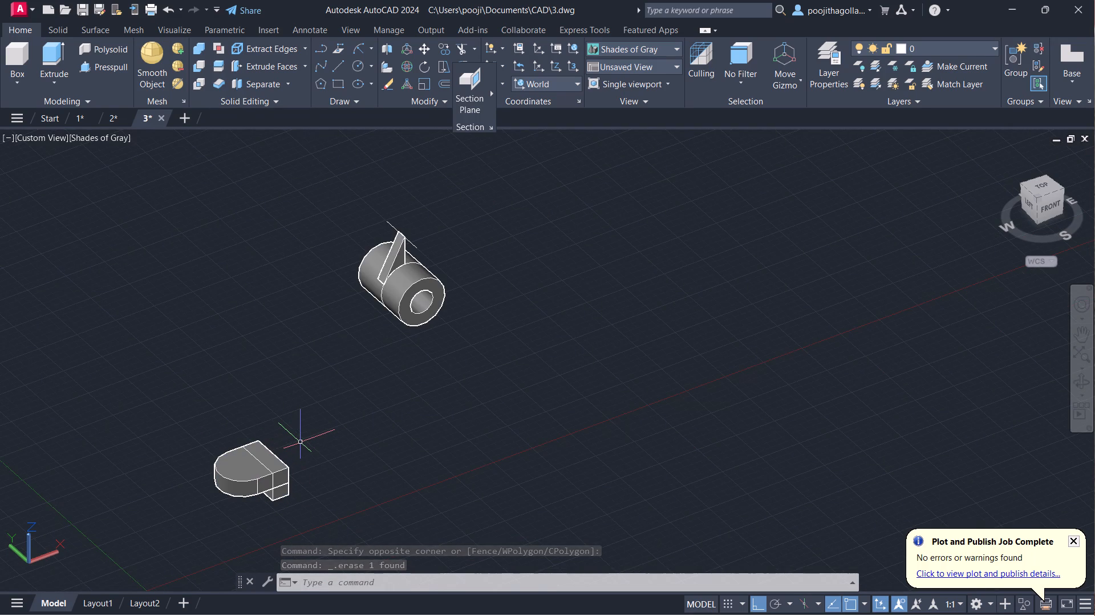
text(uni)
key(Return)
click(277, 462)
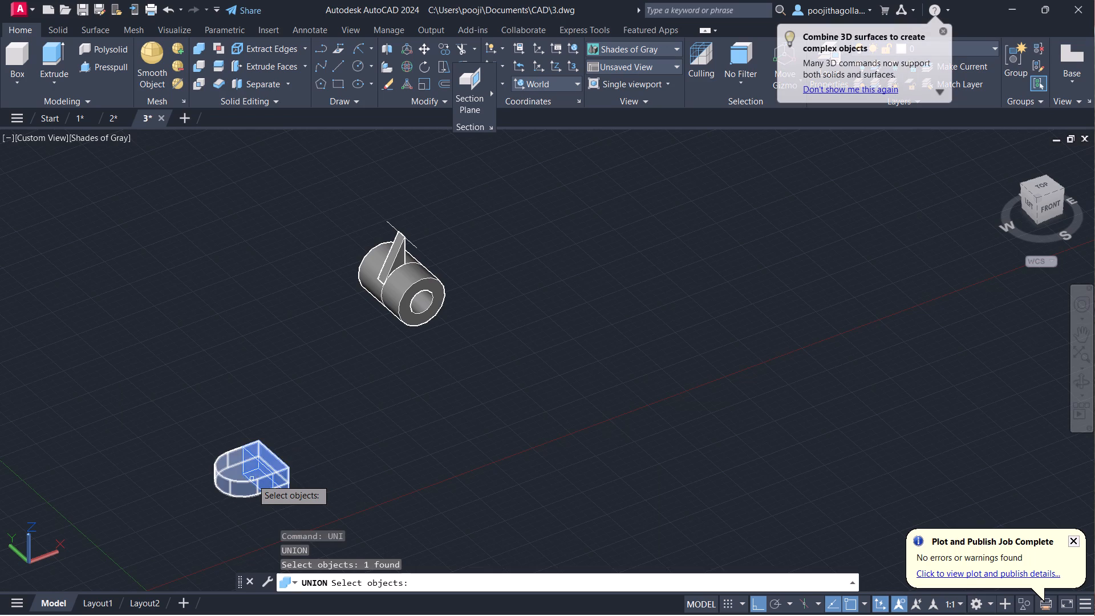
click(252, 479)
key(Return)
Align the unioned block and slab without scaling, matching its straight top edge's back and front corners to the 60-long line's front and back ends.
scroll(250, 478, up, 2)
middle_drag(293, 450, 269, 468)
scroll(283, 458, down, 1)
middle_drag(308, 442, 285, 463)
scroll(308, 442, down, 1)
scroll(266, 483, up, 2)
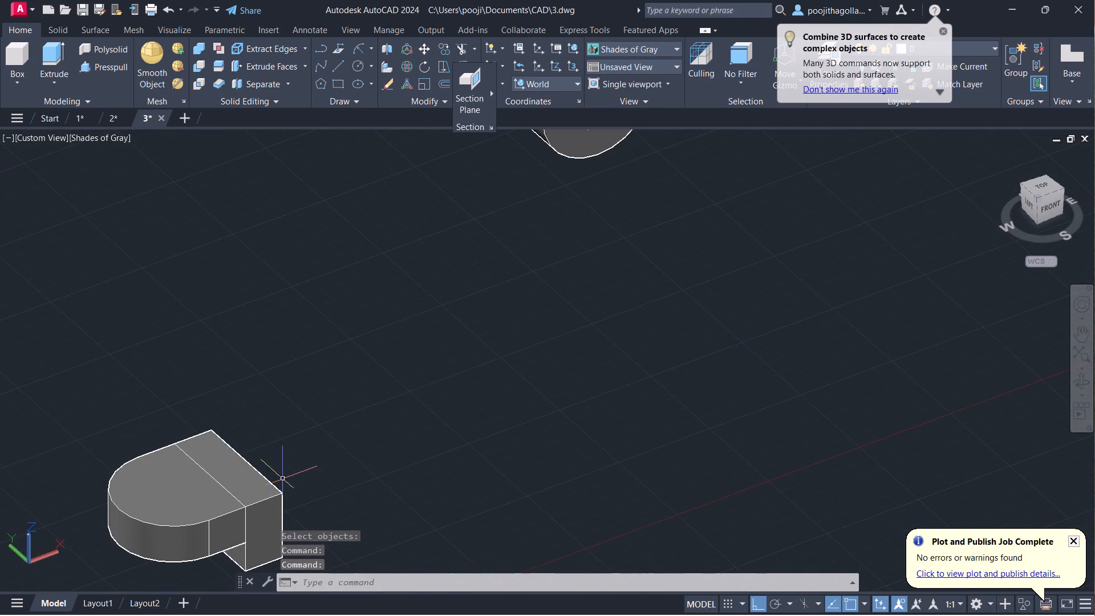
text(al)
key(Return)
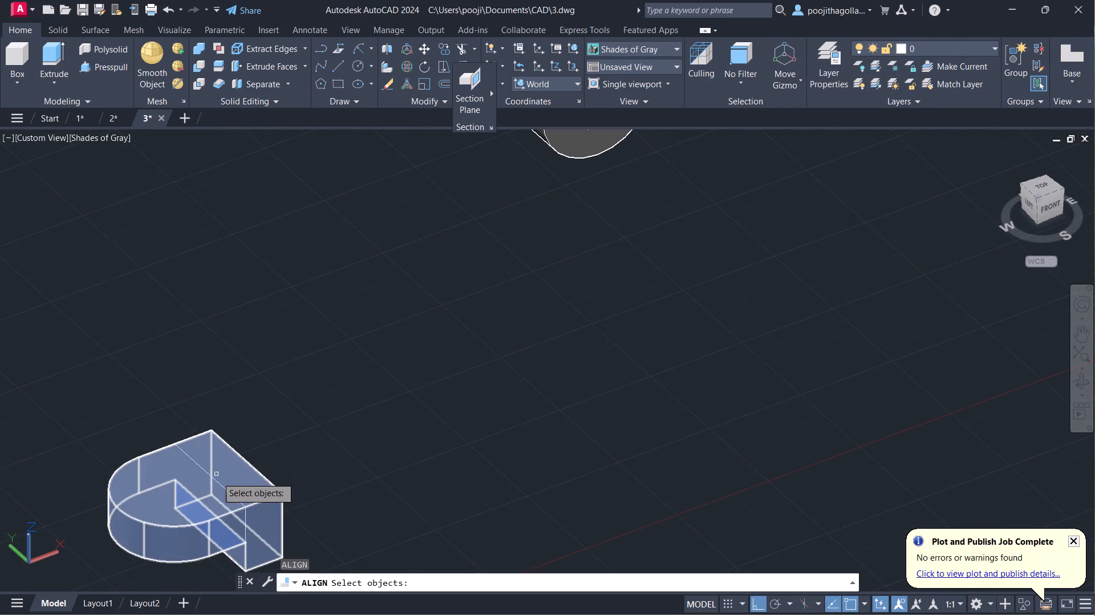
click(214, 482)
key(Return)
scroll(281, 464, down, 1)
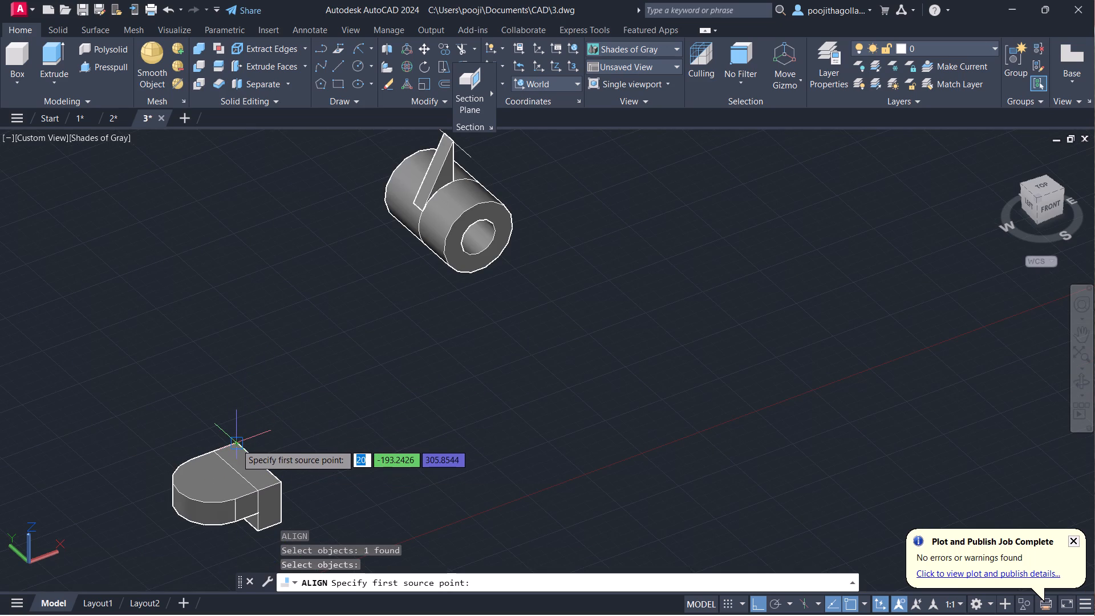
click(236, 444)
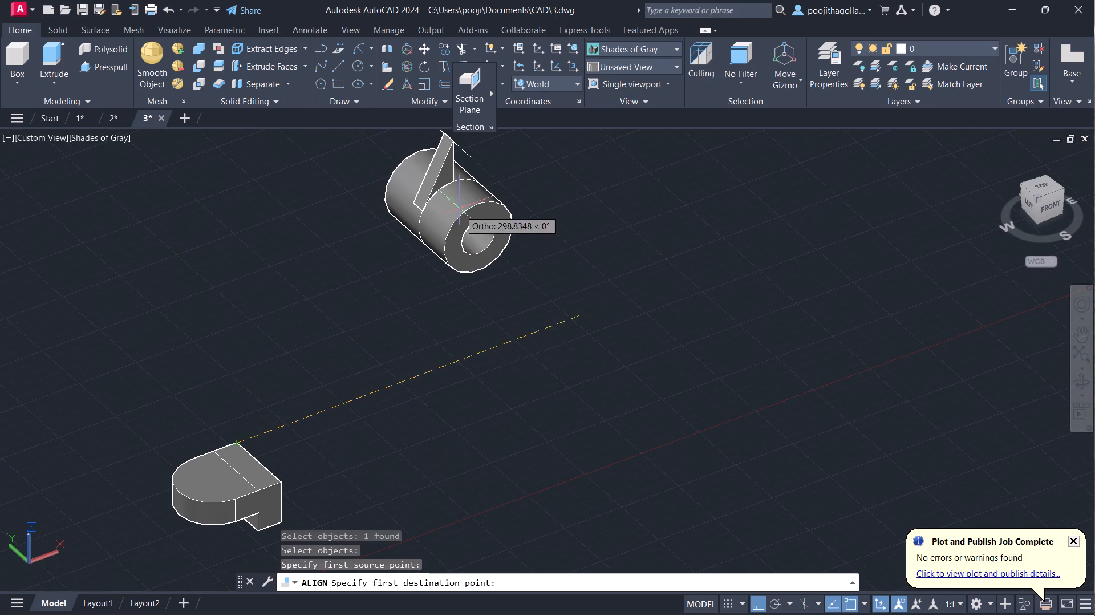
click(467, 157)
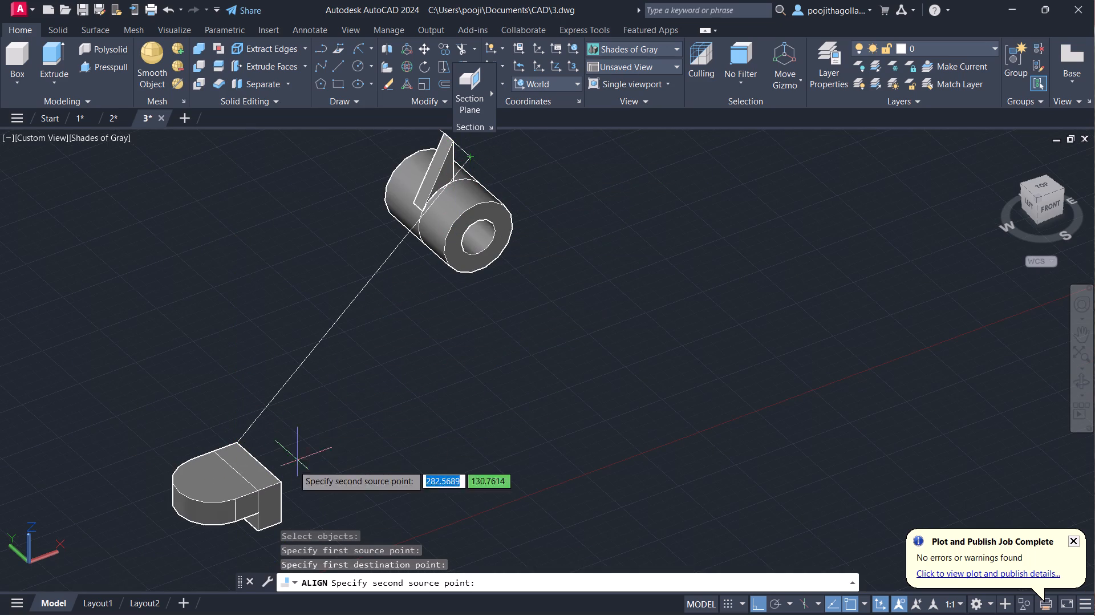
click(280, 483)
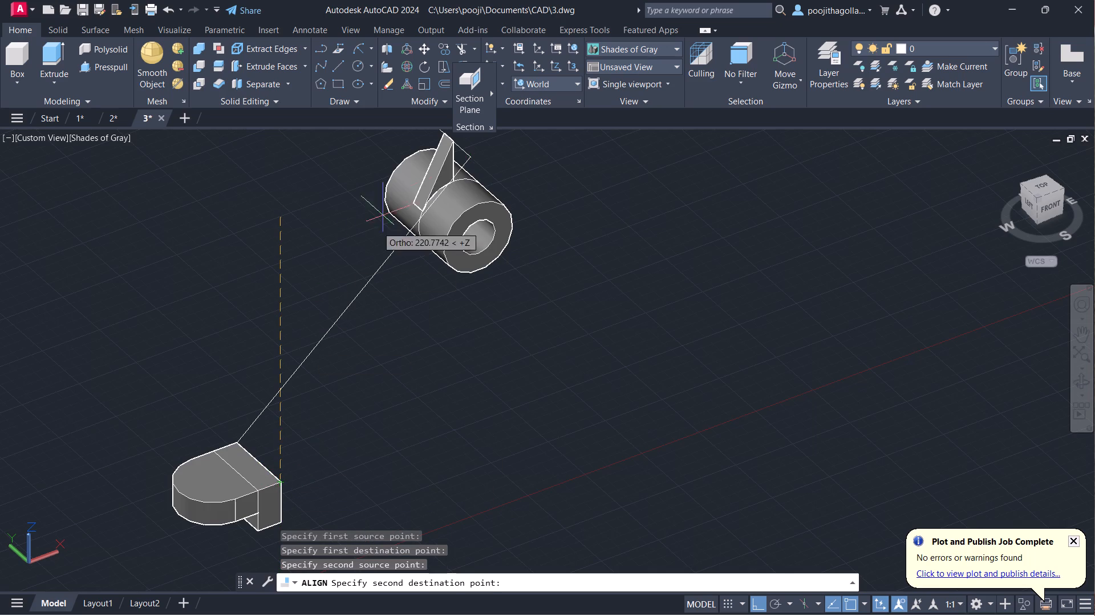
middle_drag(458, 189, 434, 331)
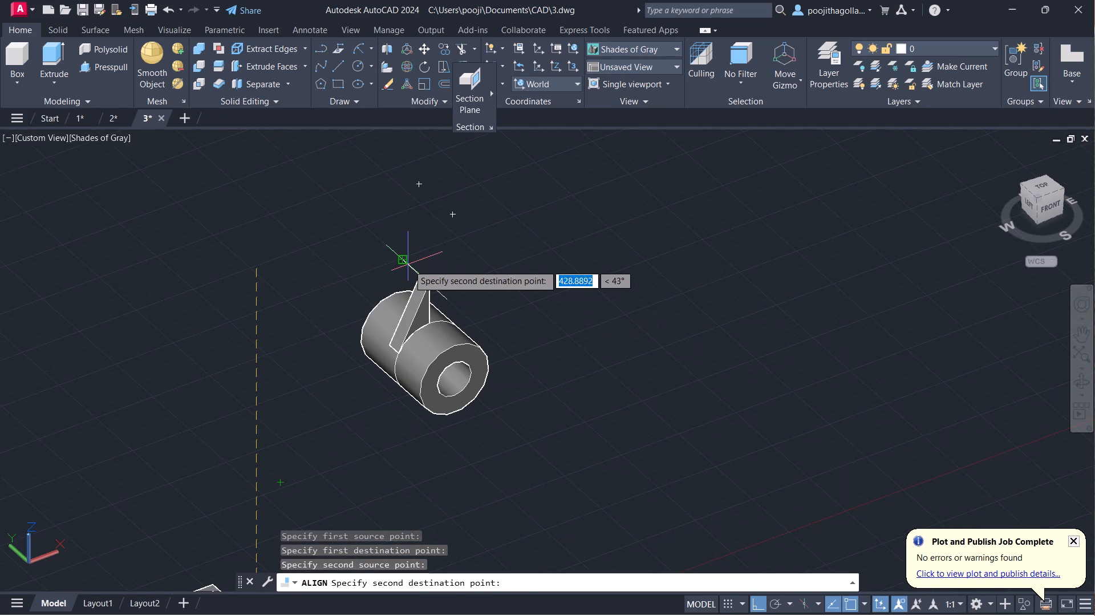
click(408, 265)
key(Return)
key(Return)
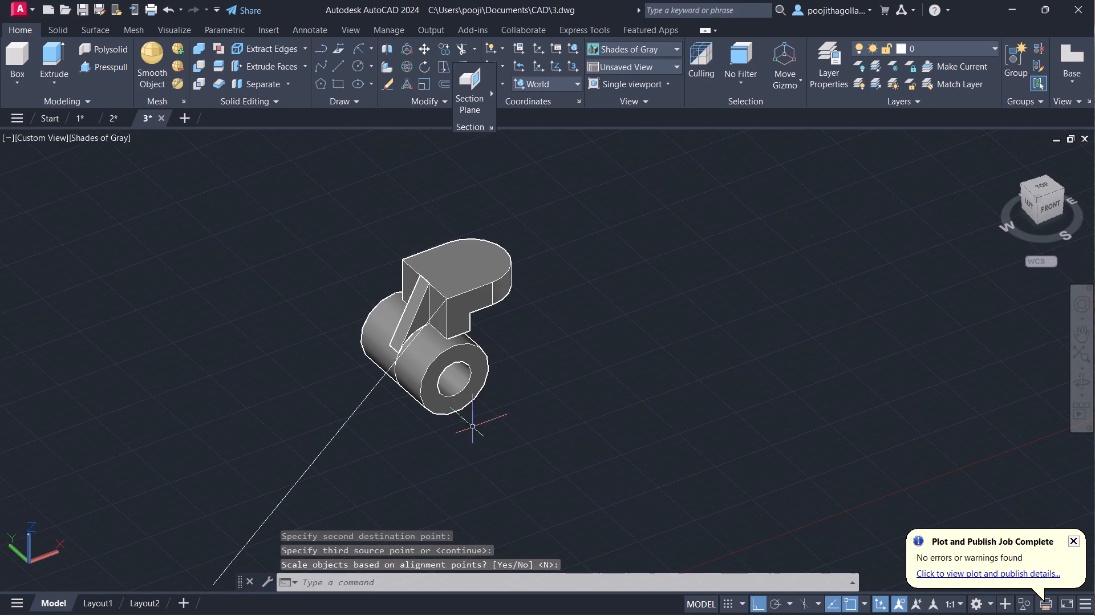
Examine how the aligned block and arched slab sit on the rib and hollow cylinder.
scroll(446, 434, down, 1)
middle_drag(444, 441, 435, 370)
scroll(449, 290, up, 2)
scroll(404, 354, up, 1)
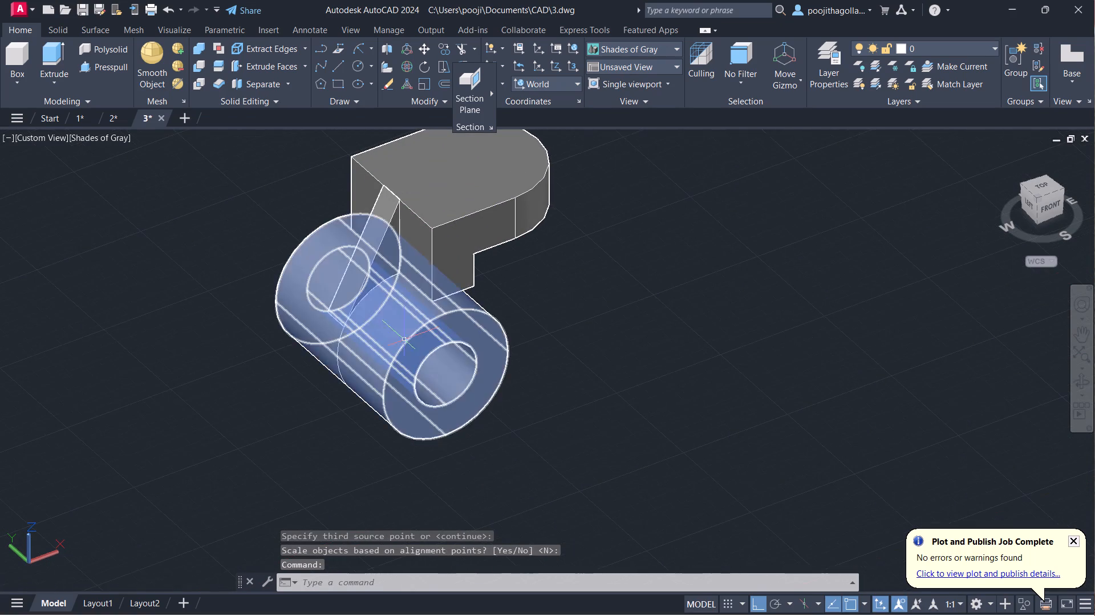
scroll(423, 314, up, 1)
middle_drag(423, 314, 422, 384)
scroll(556, 337, down, 2)
middle_drag(567, 325, 567, 375)
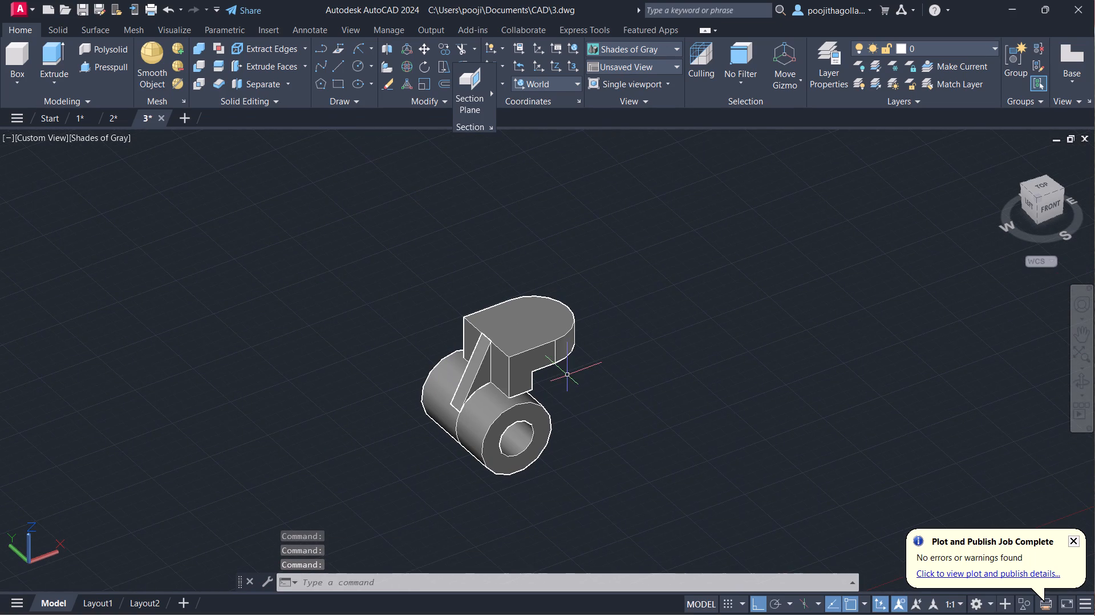
scroll(561, 370, up, 1)
middle_drag(561, 363, 549, 449)
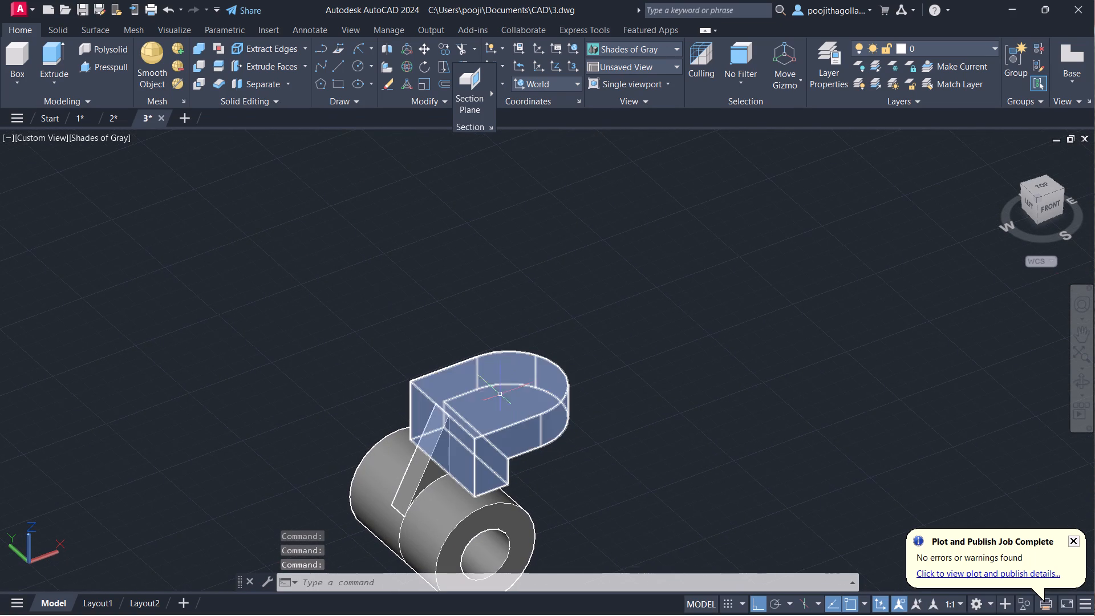
Create a truncated cone in the open space beside the part, with base radius 20, top radius 30 and height 40 extending downward.
click(56, 79)
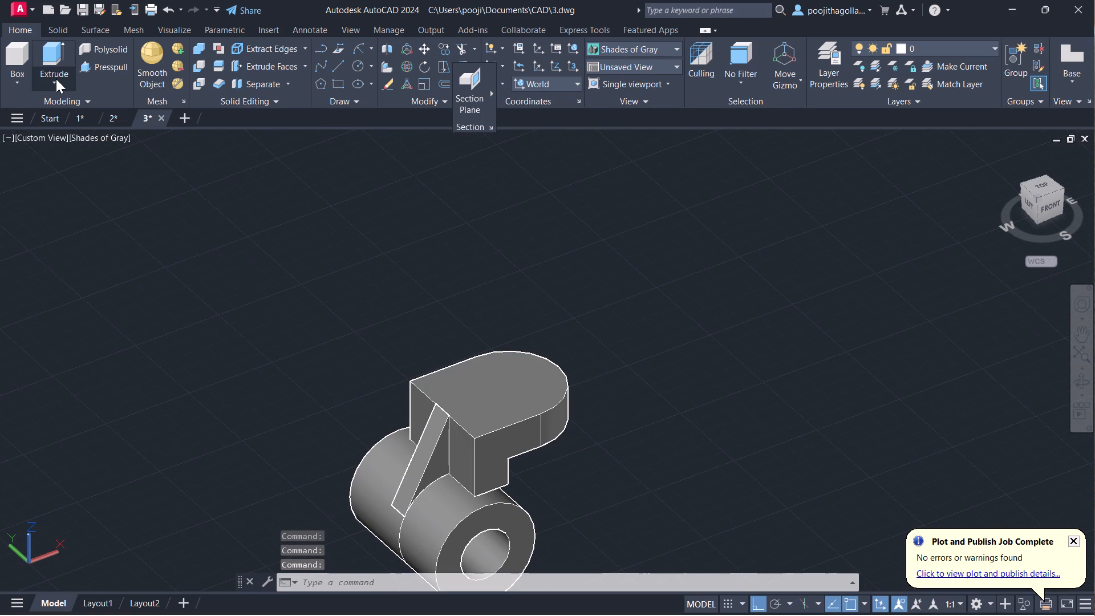
click(10, 80)
click(51, 159)
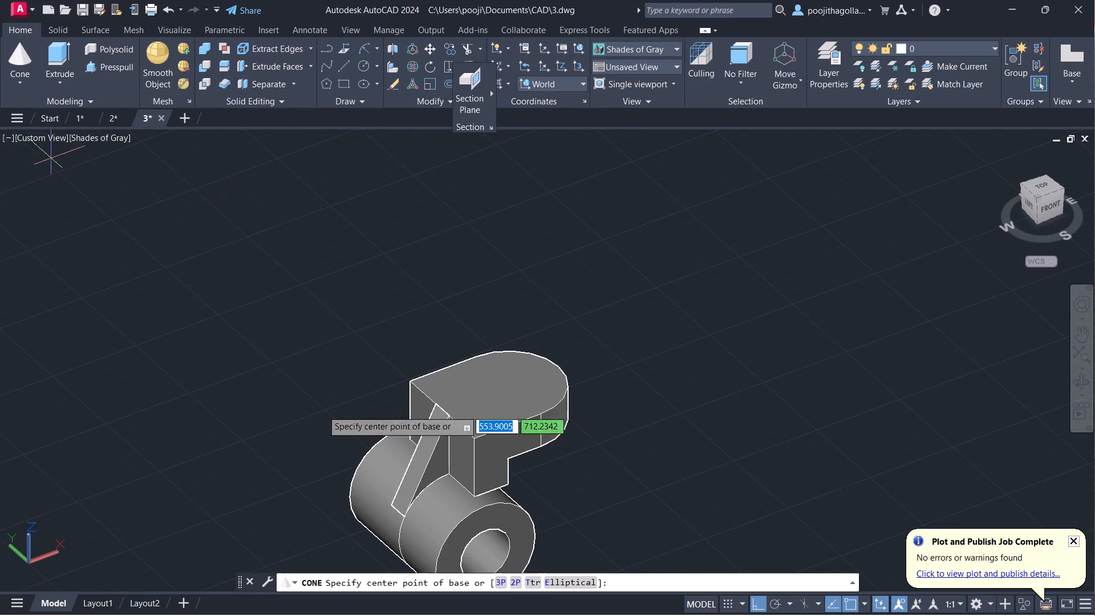
middle_drag(638, 478, 309, 358)
click(506, 465)
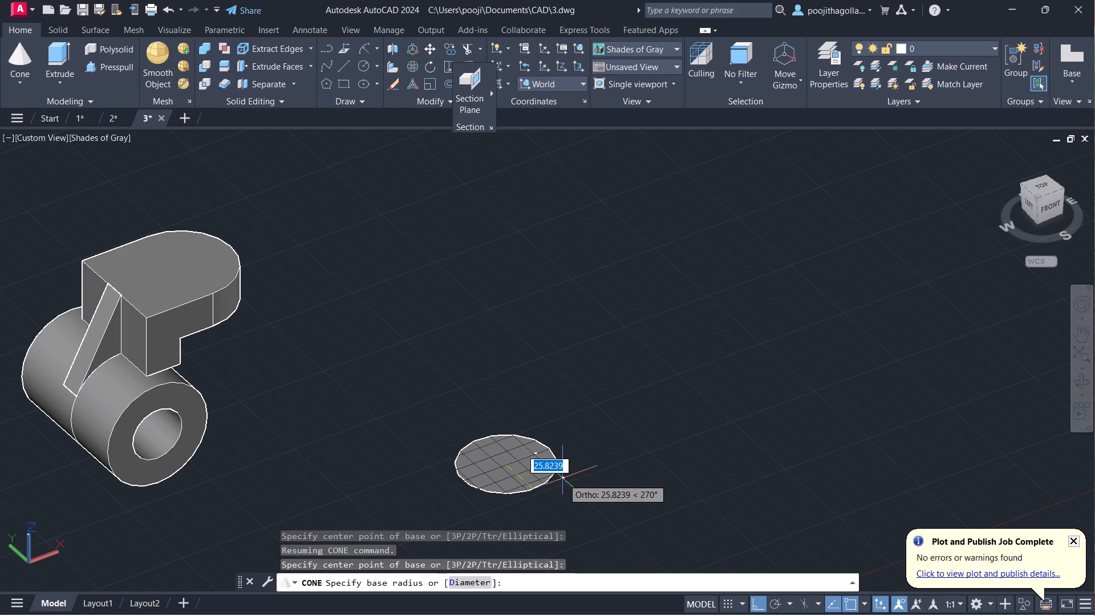
text(30)
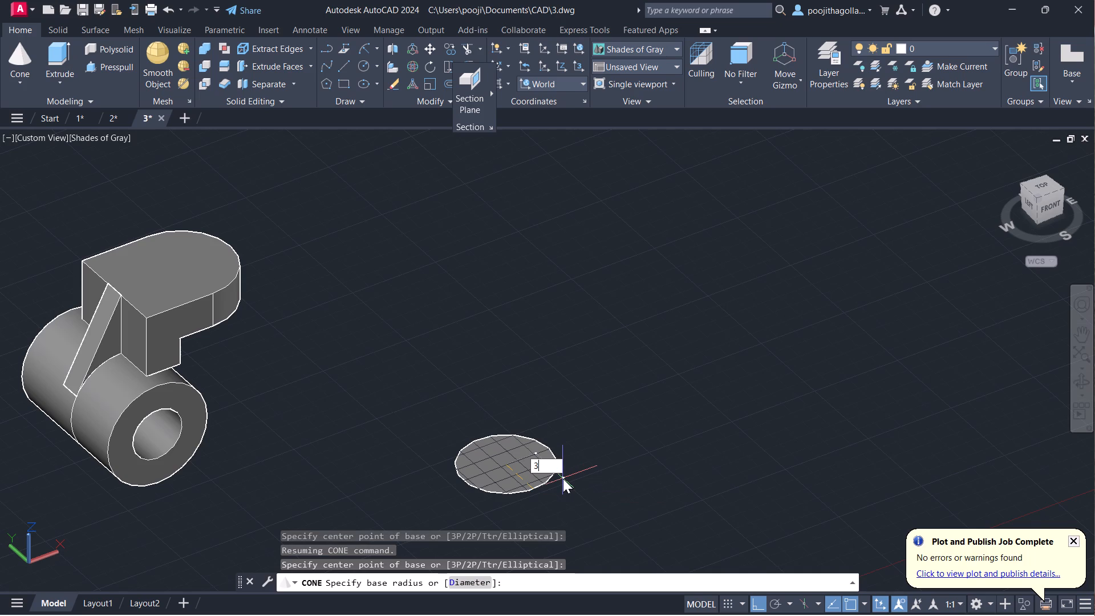
key(BackSpace)
key(BackSpace)
text(20)
key(Return)
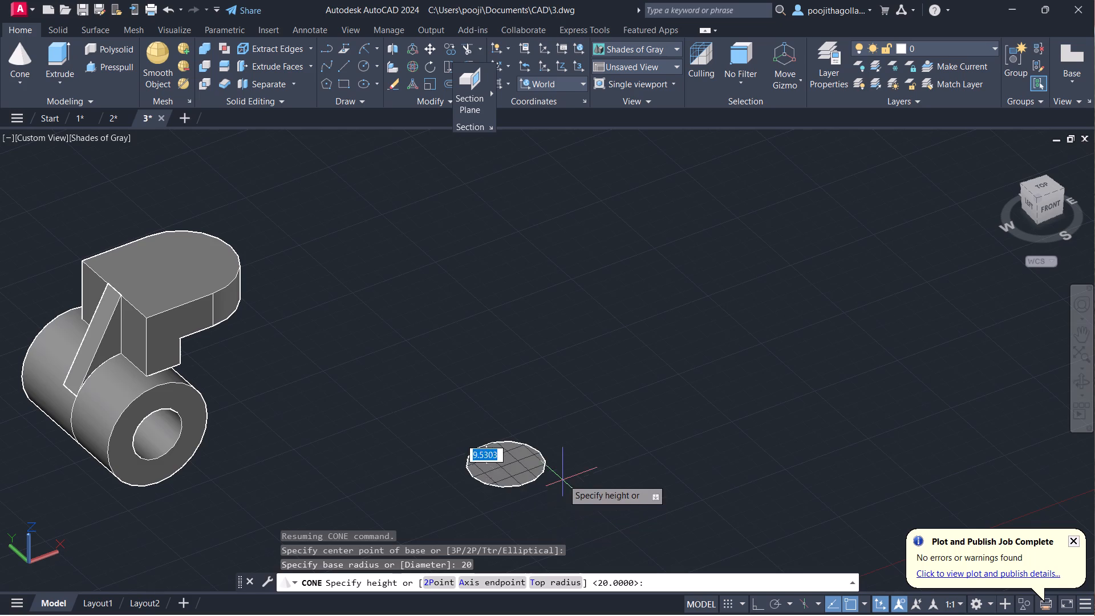
middle_drag(545, 497, 530, 411)
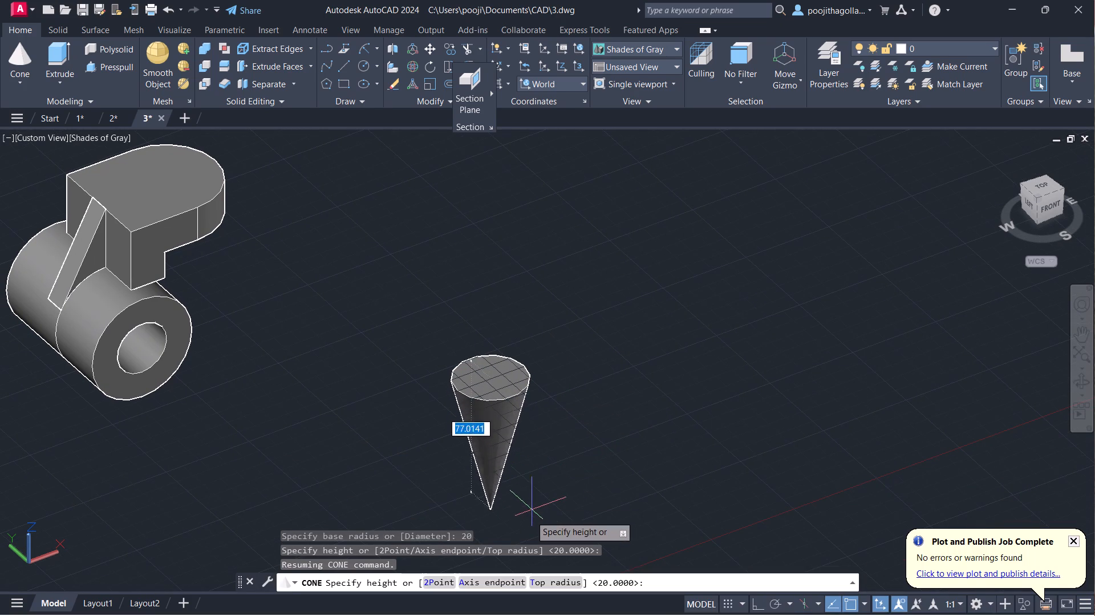
click(537, 582)
scroll(512, 472, down, 1)
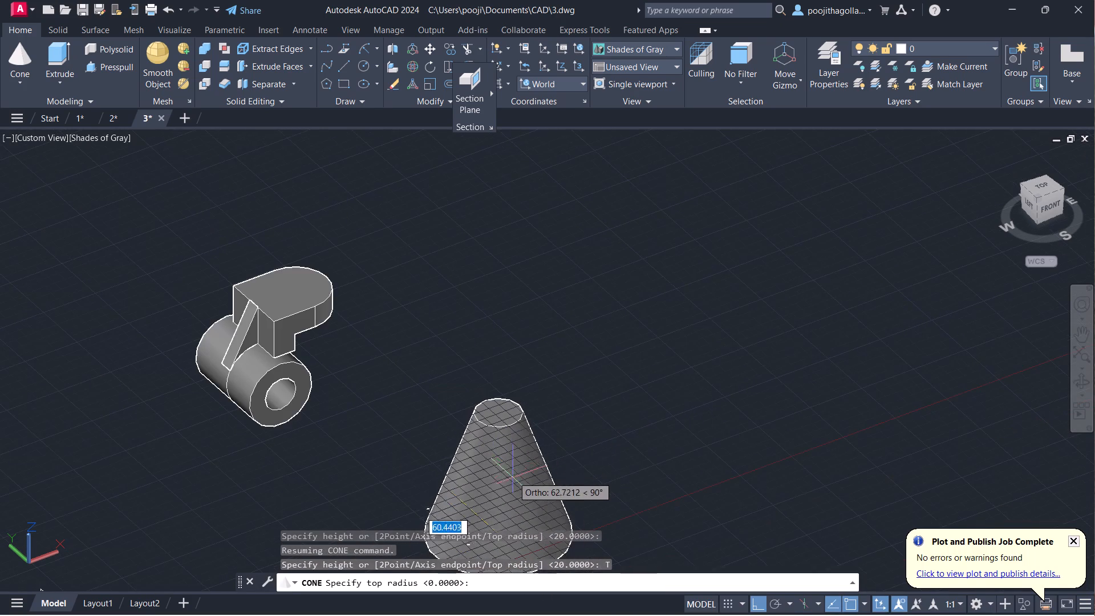
middle_drag(513, 478, 499, 385)
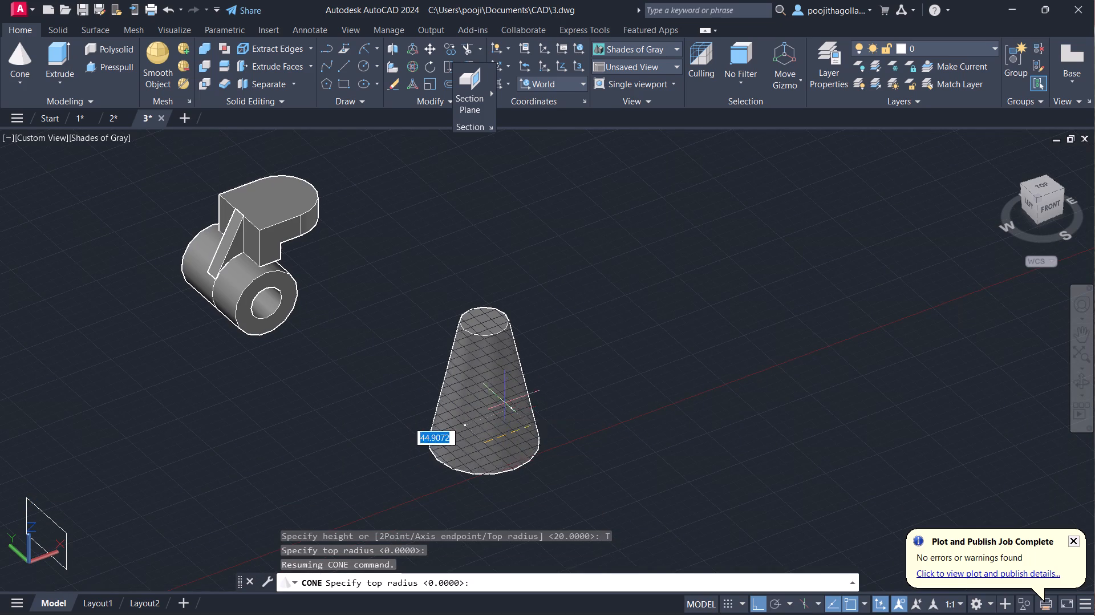
text(30)
key(Return)
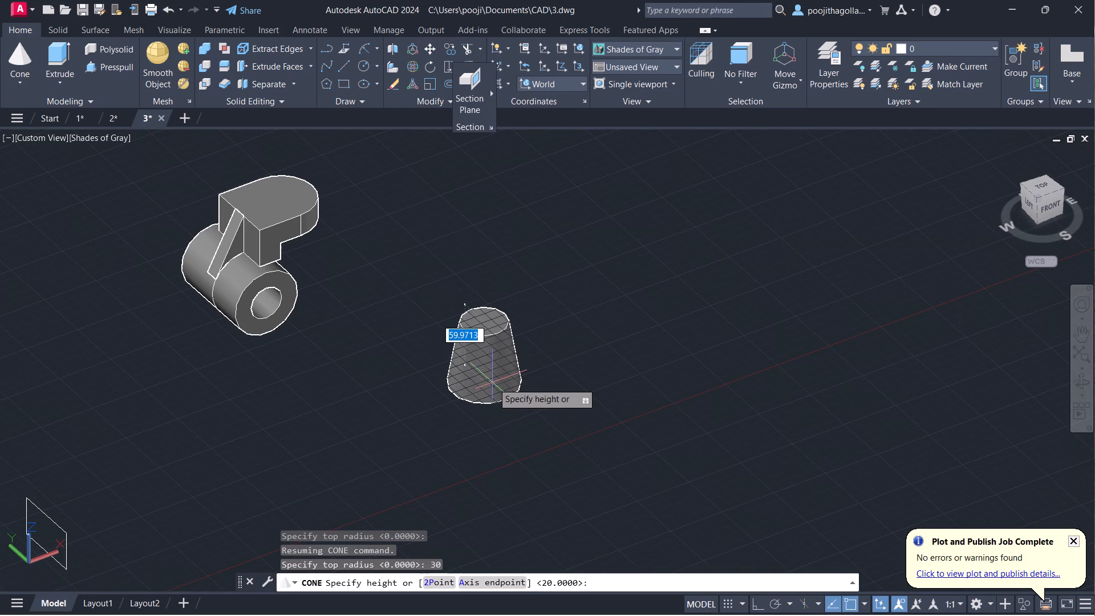
scroll(480, 334, up, 1)
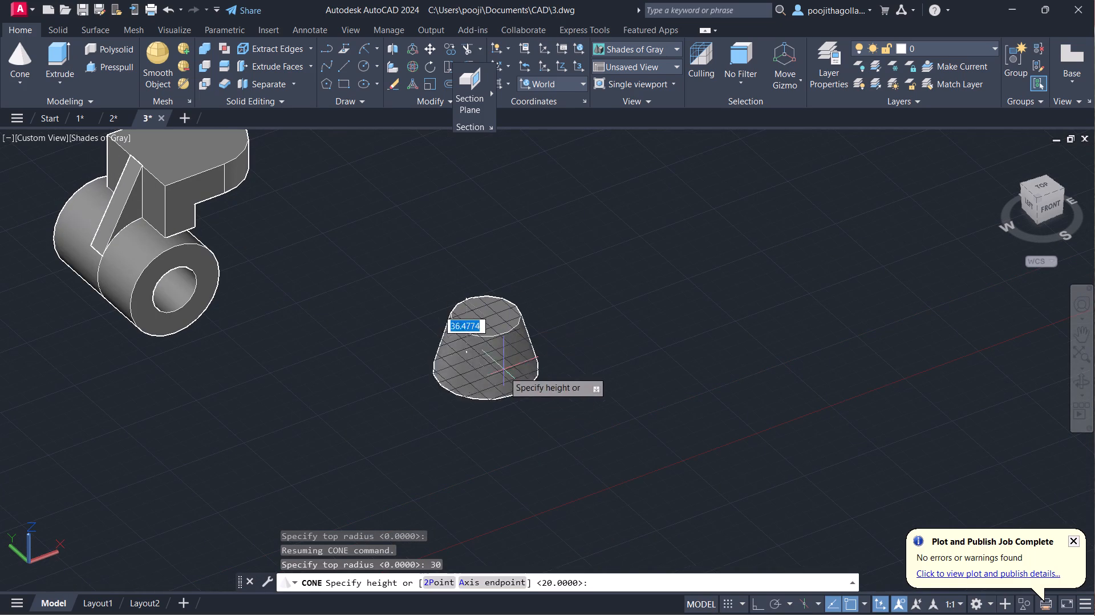
middle_drag(502, 433, 496, 491)
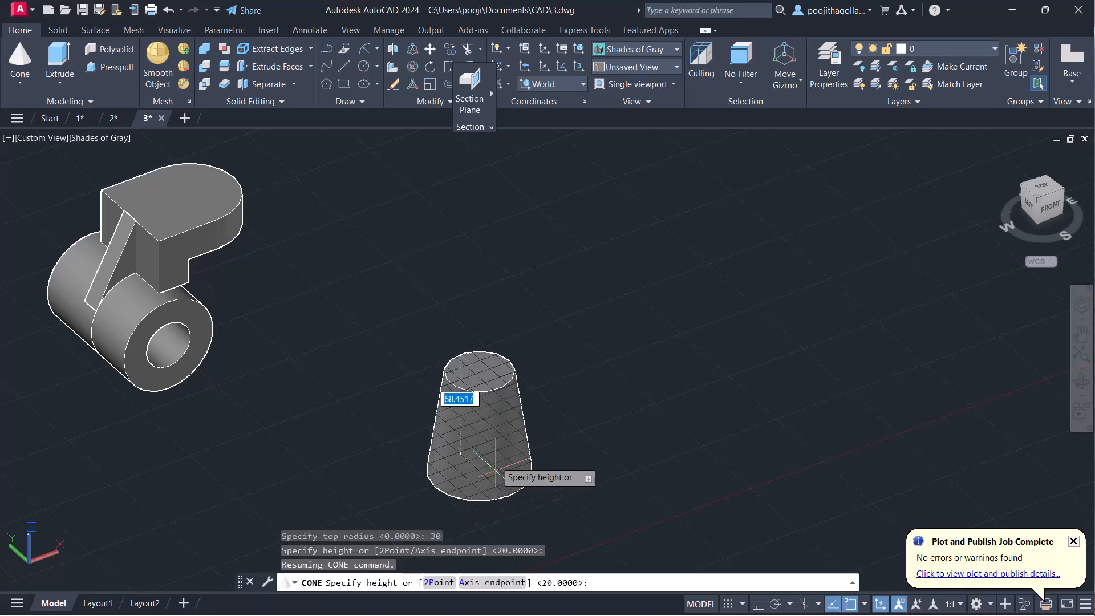
text(40)
key(Return)
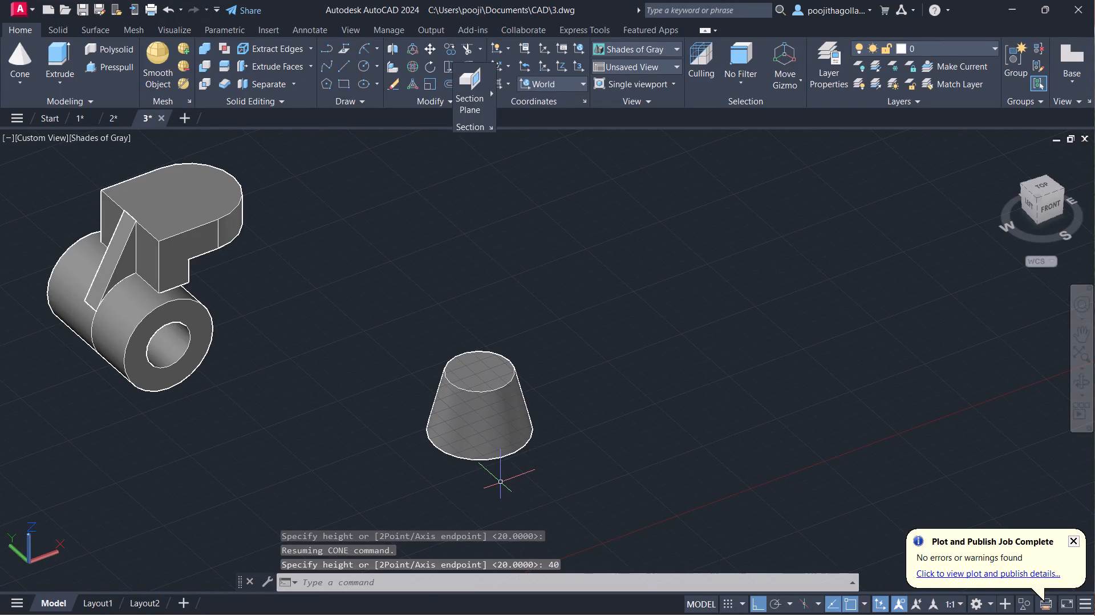
Move the truncated cone by the centre of its radius-30 face onto the arc centre of the slab's top face.
scroll(477, 408, up, 2)
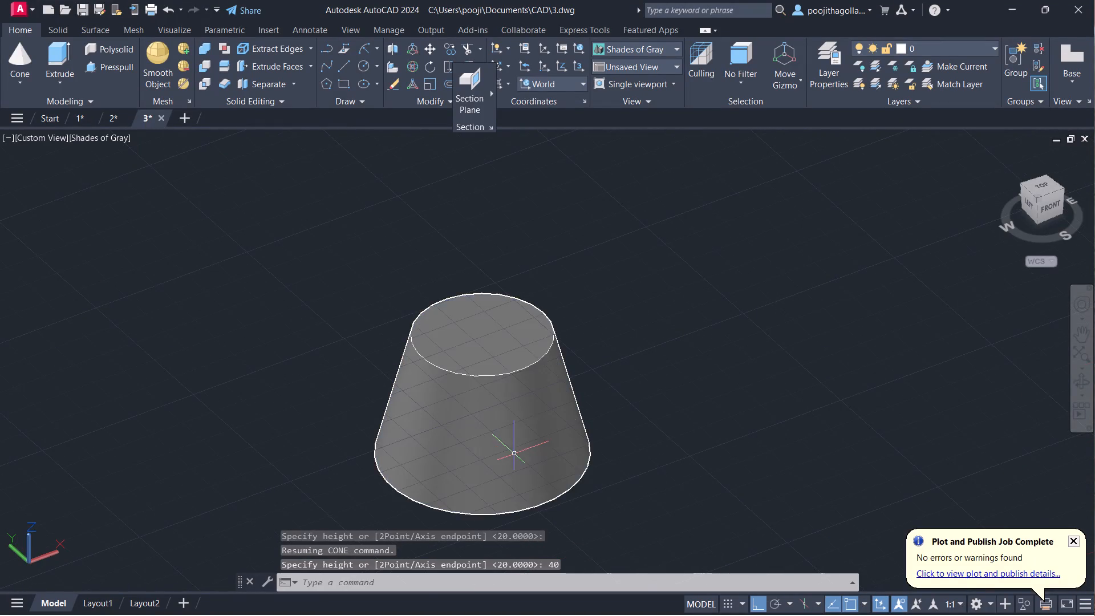
shift+middle_drag(514, 454, 545, 331)
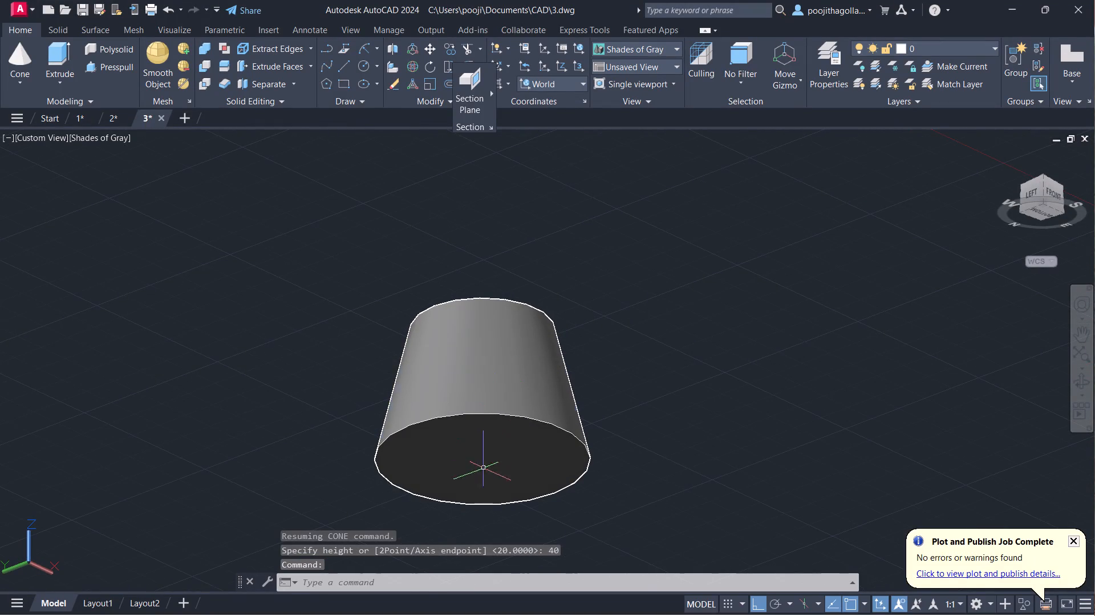
key(m)
key(Return)
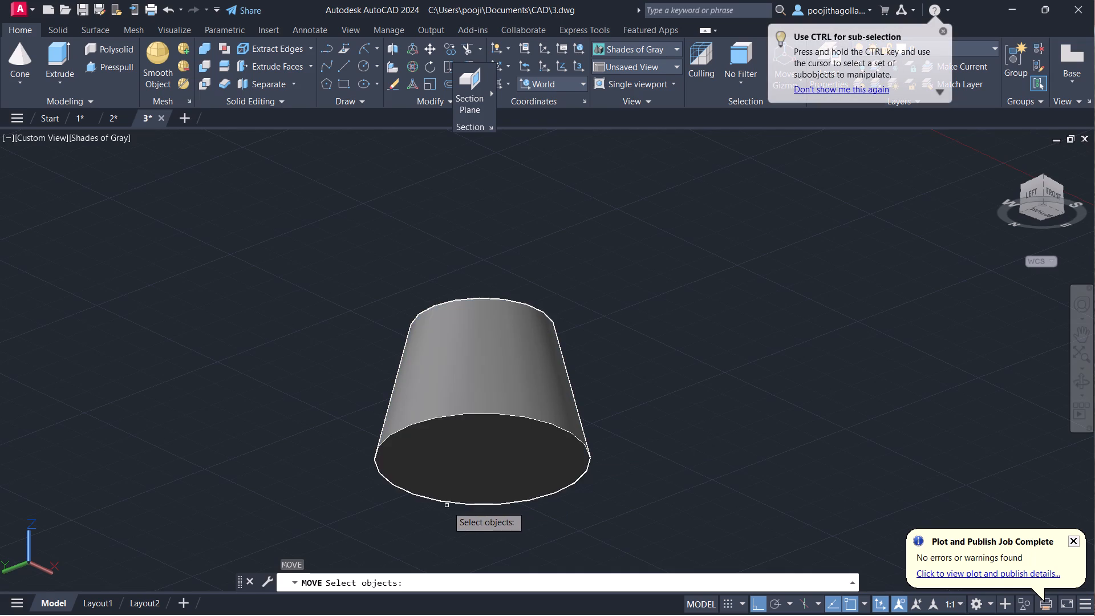
click(474, 475)
key(Return)
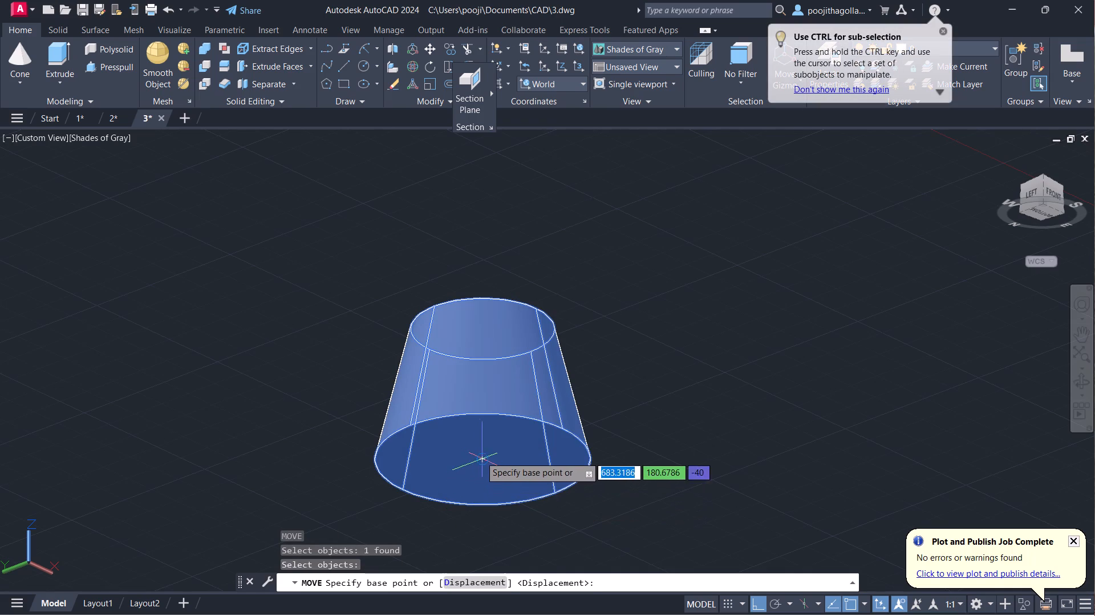
click(481, 463)
scroll(326, 341, down, 3)
middle_drag(274, 277, 422, 445)
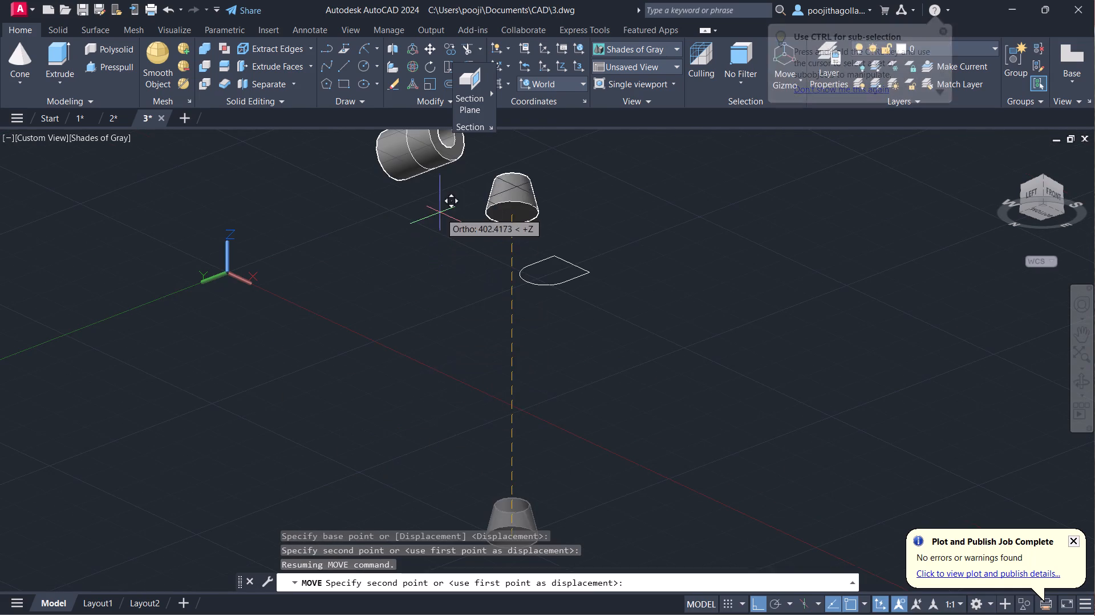
scroll(457, 245, down, 2)
middle_drag(470, 217, 456, 319)
shift+middle_drag(459, 290, 459, 343)
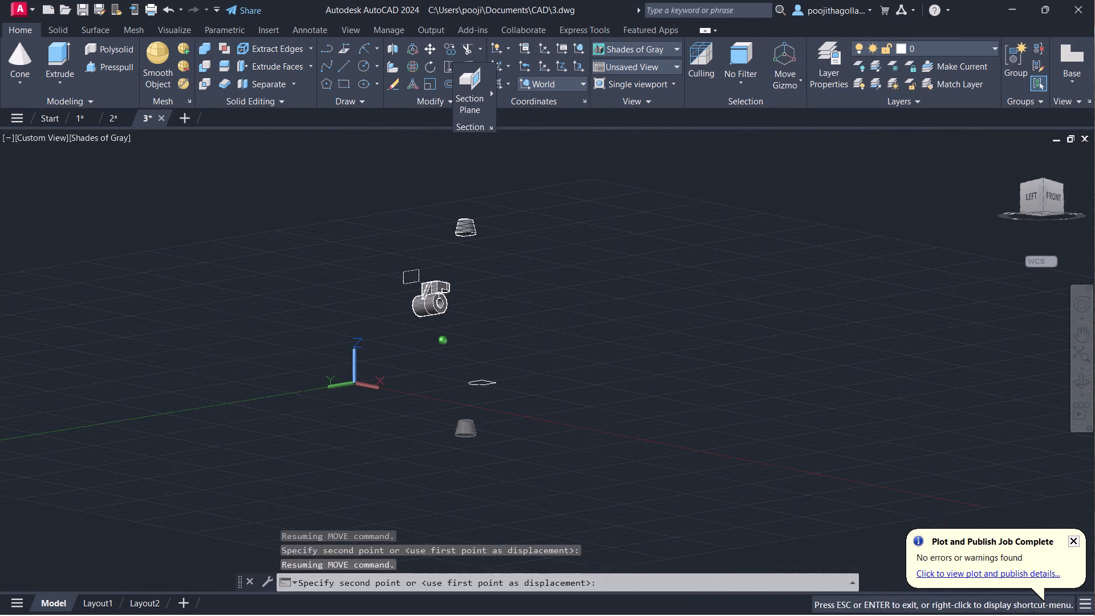
shift+middle_drag(459, 343, 462, 390)
scroll(430, 240, up, 5)
middle_drag(515, 384, 479, 274)
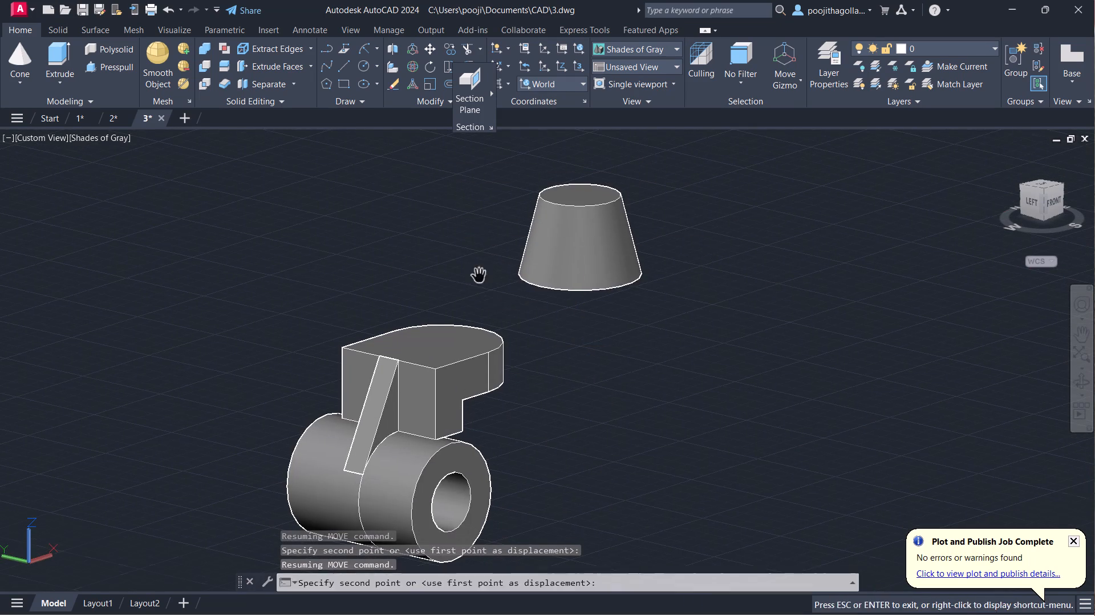
click(441, 339)
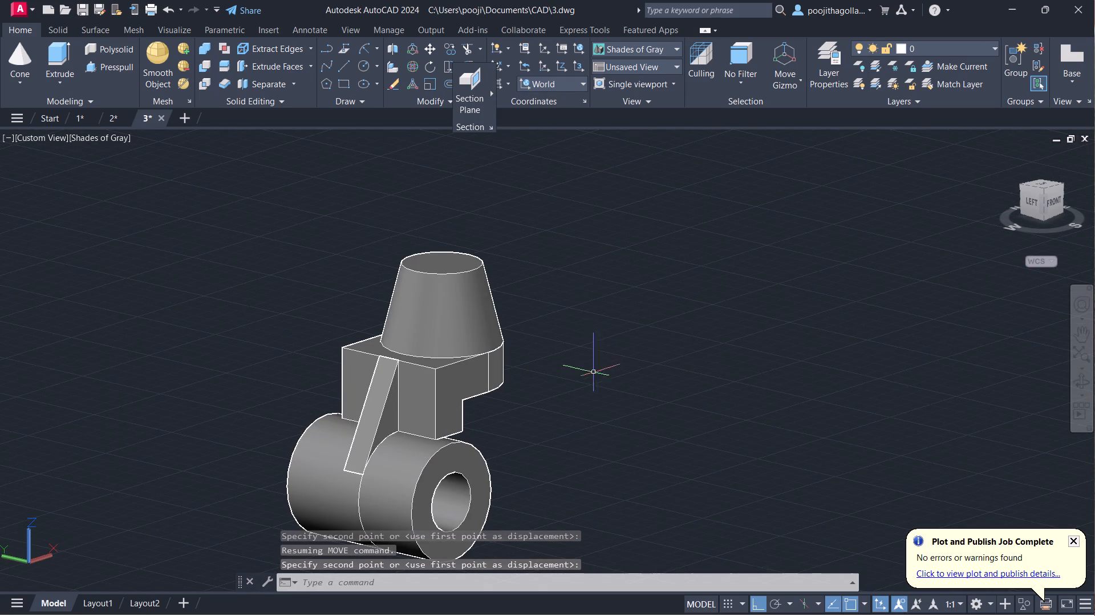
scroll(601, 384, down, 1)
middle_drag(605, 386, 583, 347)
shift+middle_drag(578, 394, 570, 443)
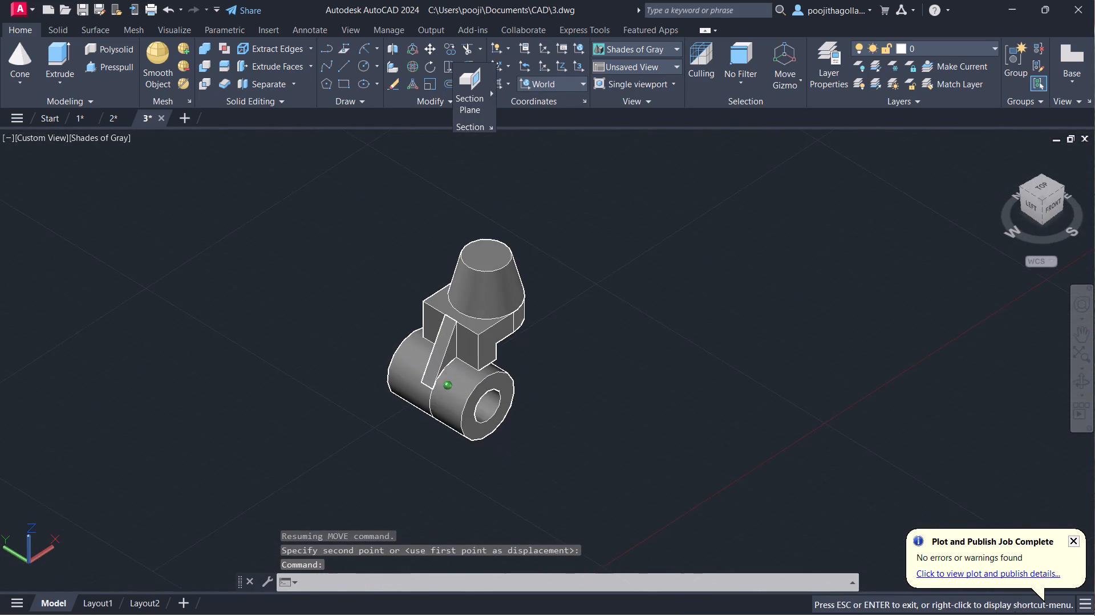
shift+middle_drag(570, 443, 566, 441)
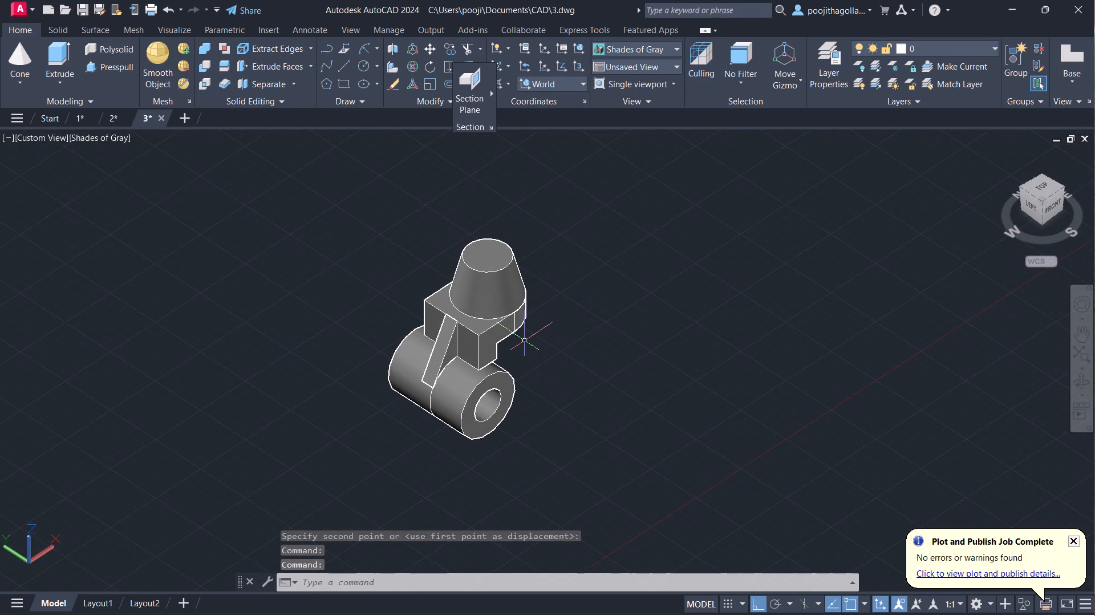
Draw a circle of radius 10 centred on the small top face of the truncated cone.
scroll(525, 341, up, 1)
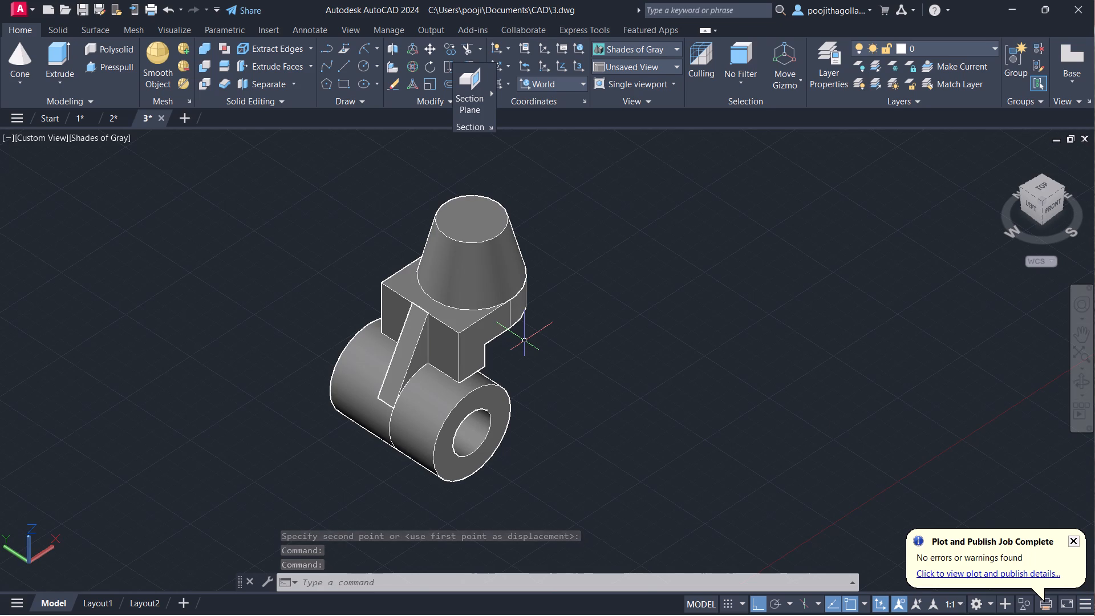
scroll(512, 339, up, 1)
middle_drag(530, 319, 532, 339)
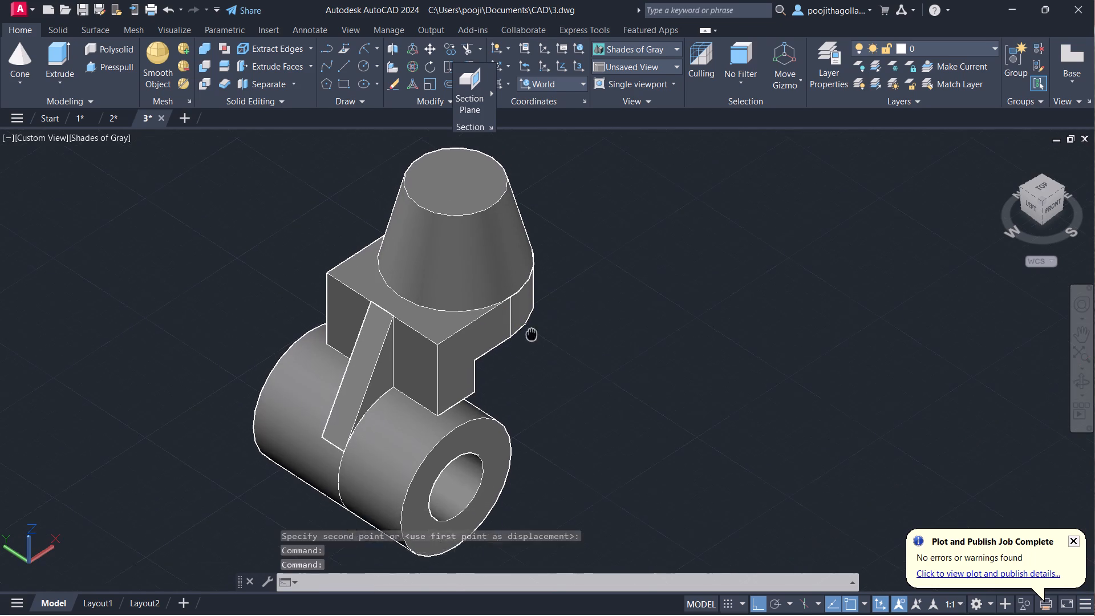
middle_drag(532, 339, 532, 376)
middle_drag(517, 313, 522, 359)
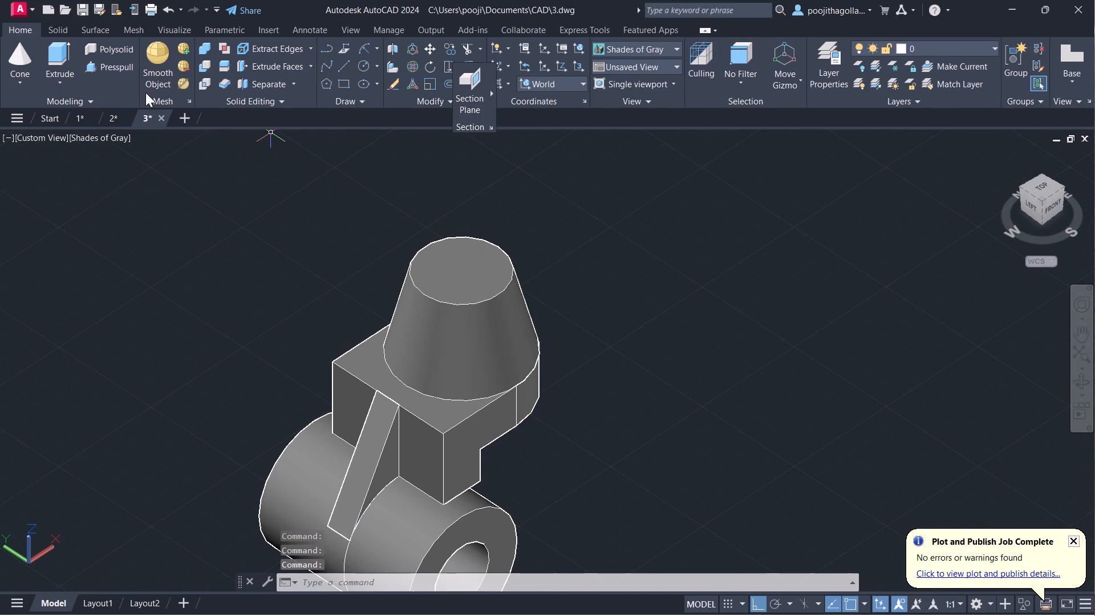
click(362, 62)
click(459, 271)
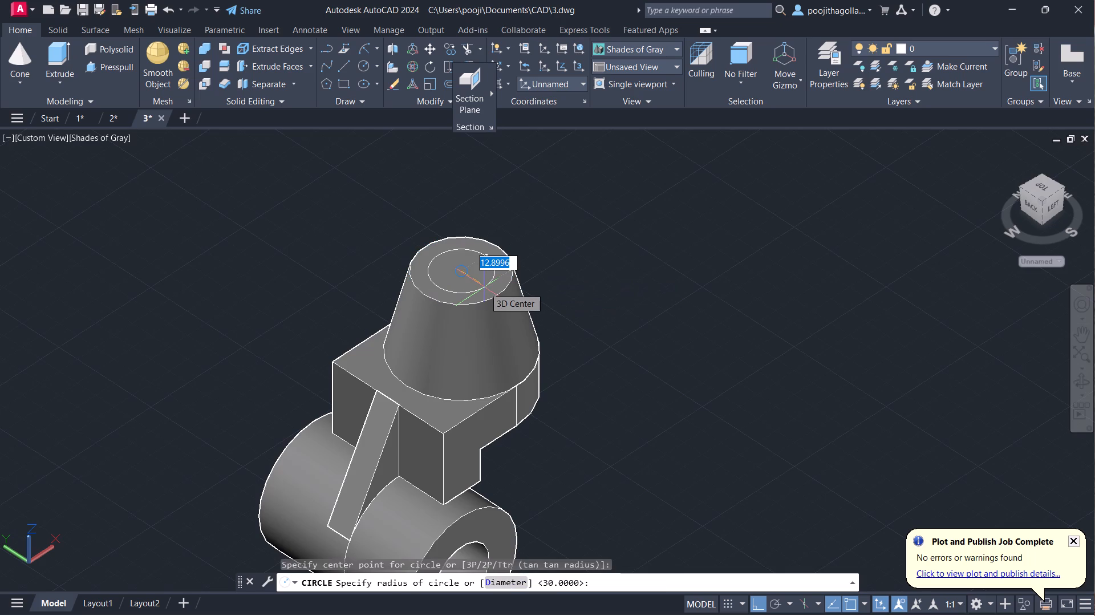
text(10)
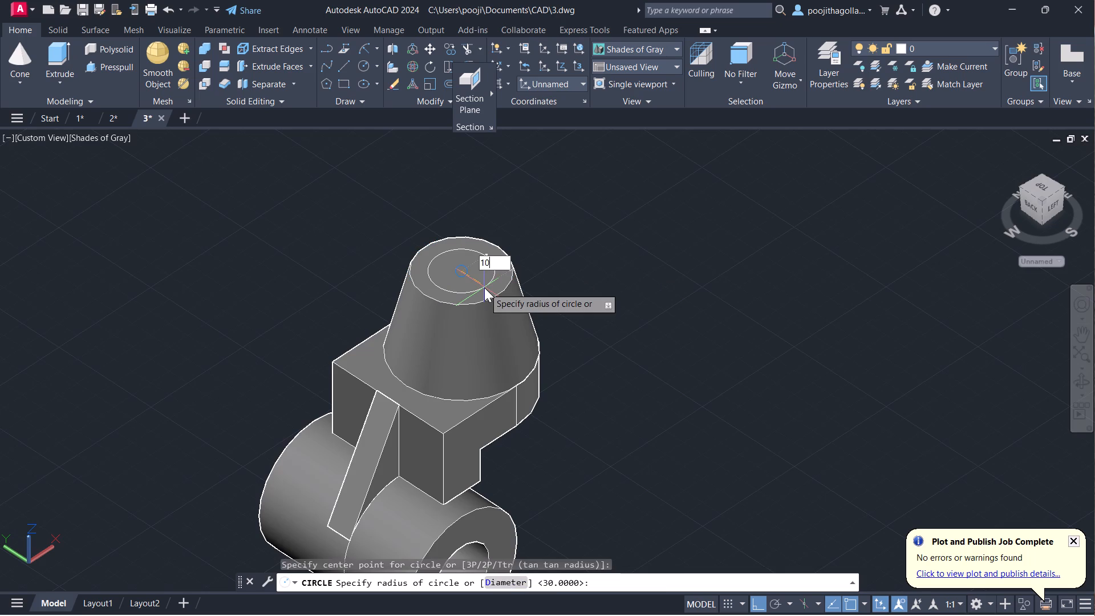
key(Return)
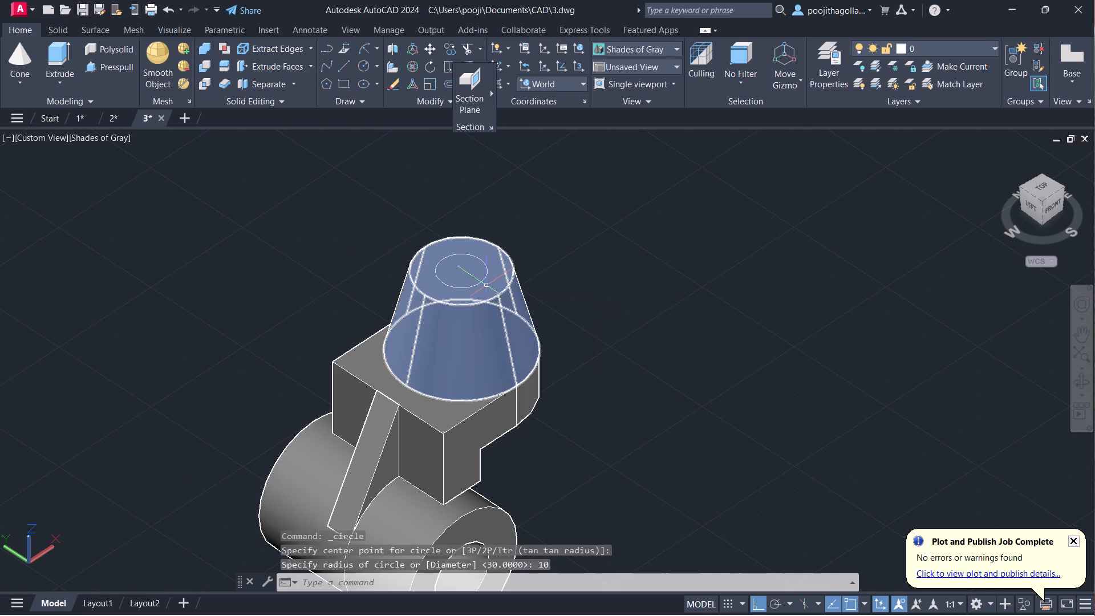
Presspull the radius-10 circle downward through the truncated cone to cut a vertical hole.
click(115, 72)
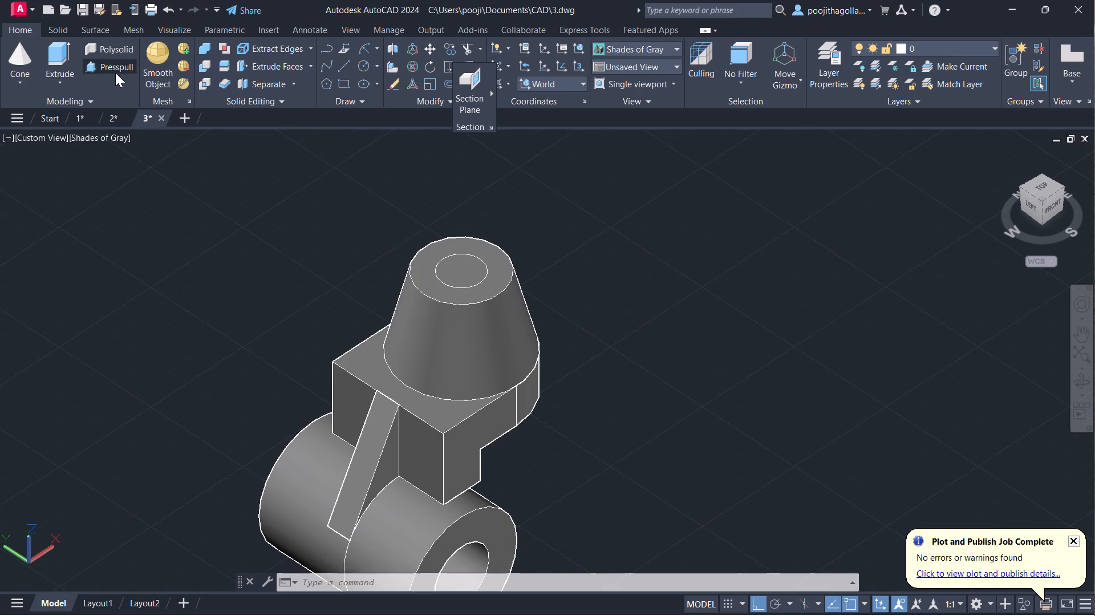
click(475, 265)
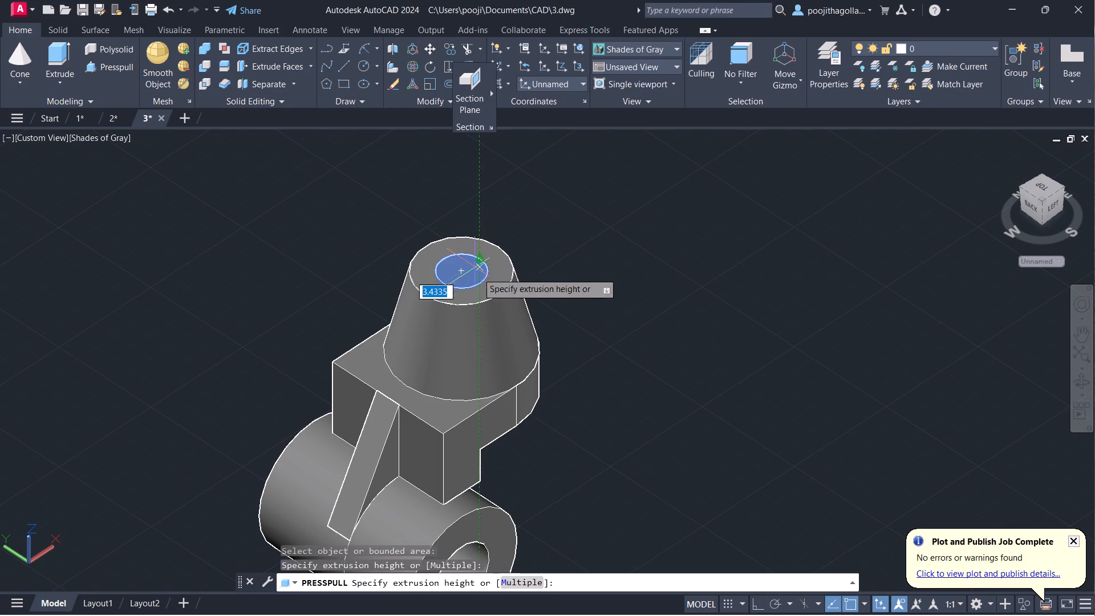
click(562, 453)
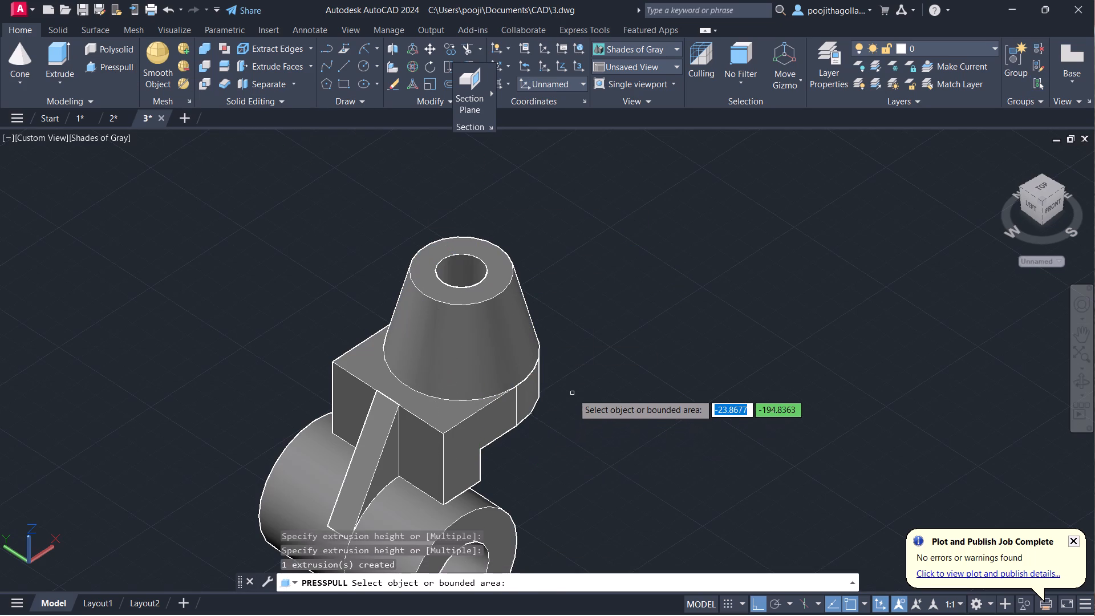
key(Escape)
scroll(559, 403, down, 1)
middle_drag(550, 447, 515, 380)
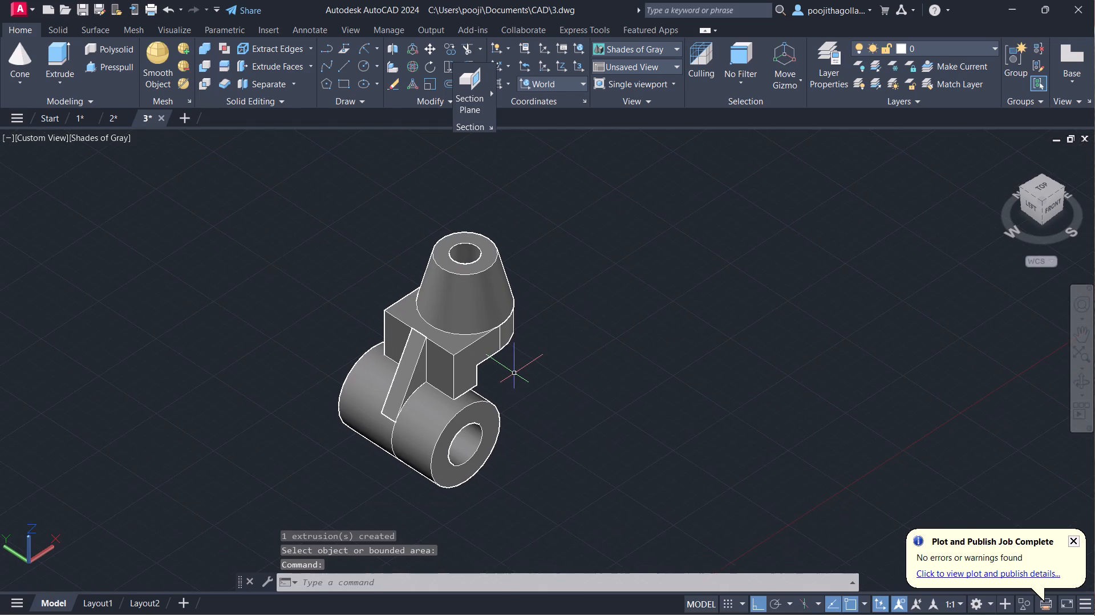
Examine the whole part from several angles, ending on a view from its back and left sides.
scroll(514, 374, up, 1)
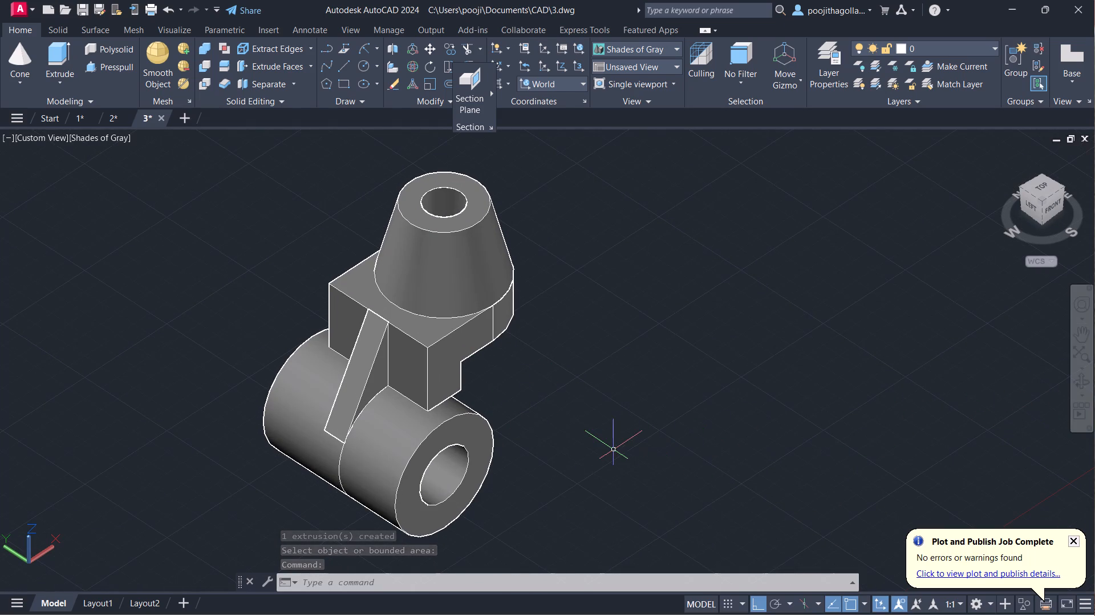
ctrl+middle_drag(611, 467, 496, 444)
ctrl+right_drag(611, 467, 496, 444)
scroll(504, 435, down, 2)
middle_drag(380, 411, 603, 387)
scroll(547, 363, up, 2)
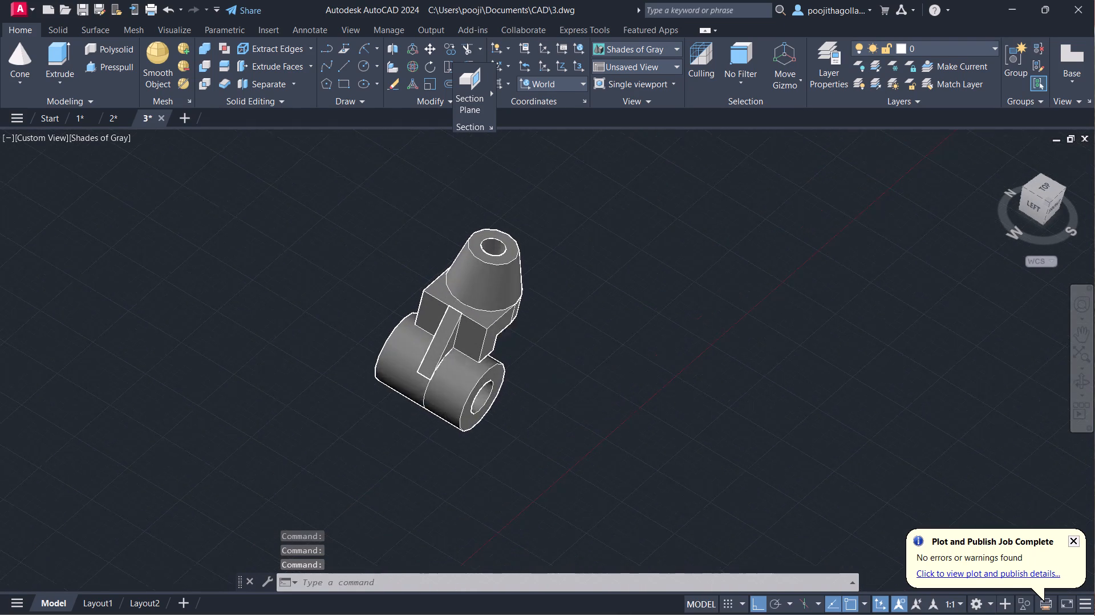
click(1084, 385)
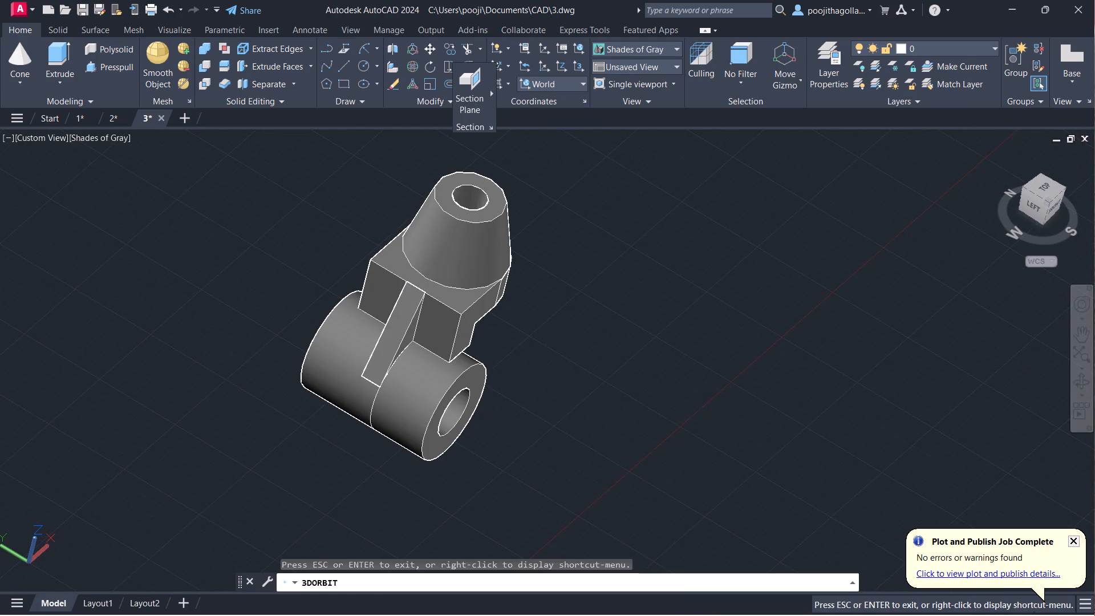
ctrl+middle_drag(513, 440, 543, 452)
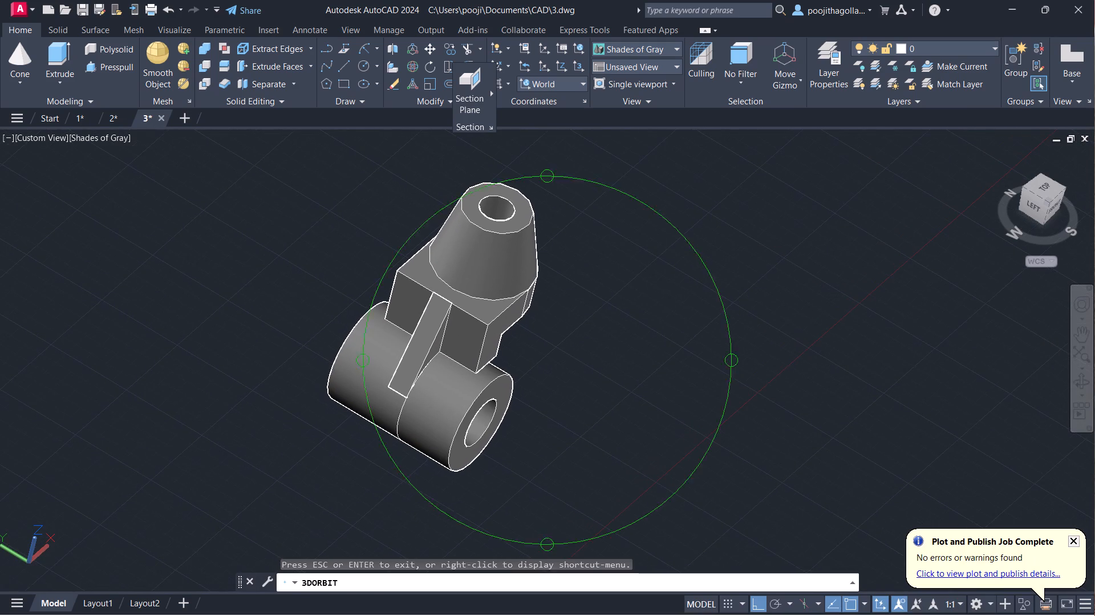
shift+middle_drag(533, 449, 554, 441)
shift+middle_click(554, 441)
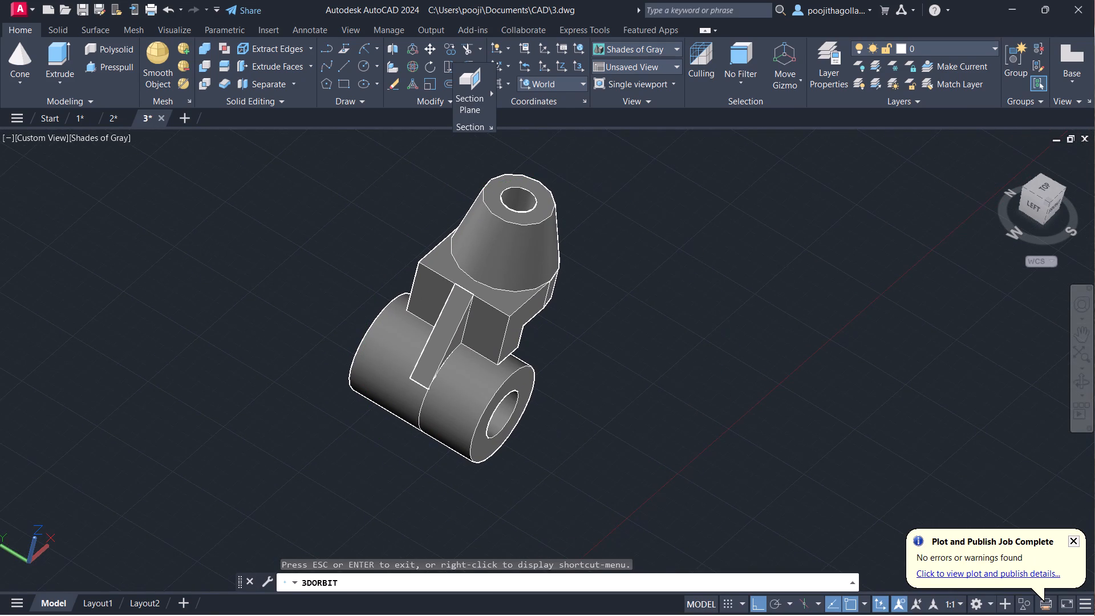
middle_click(566, 437)
drag(564, 434, 726, 393)
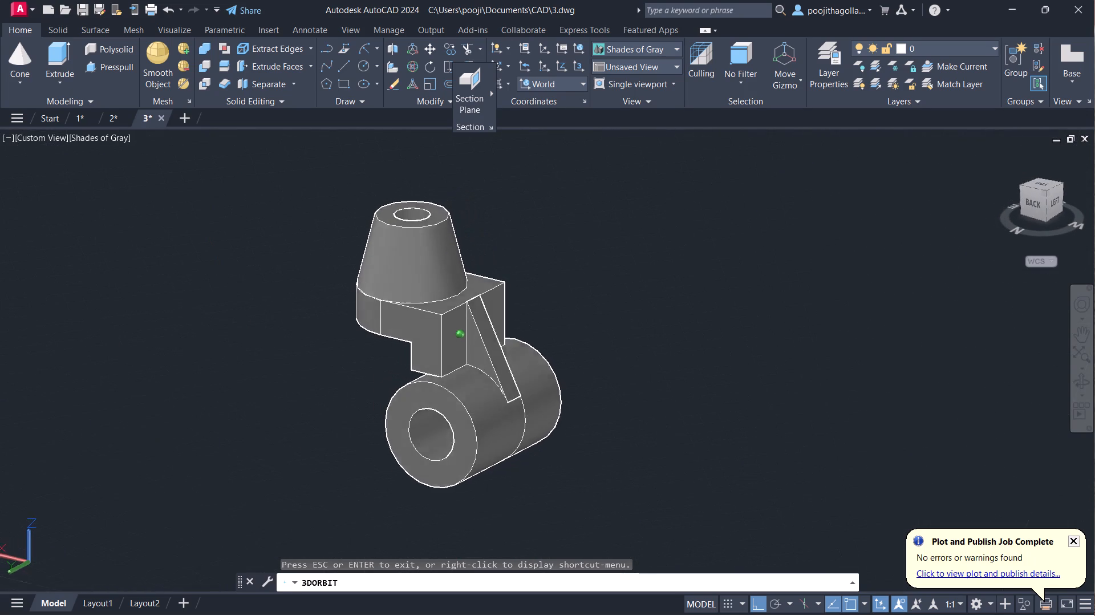
drag(726, 393, 724, 406)
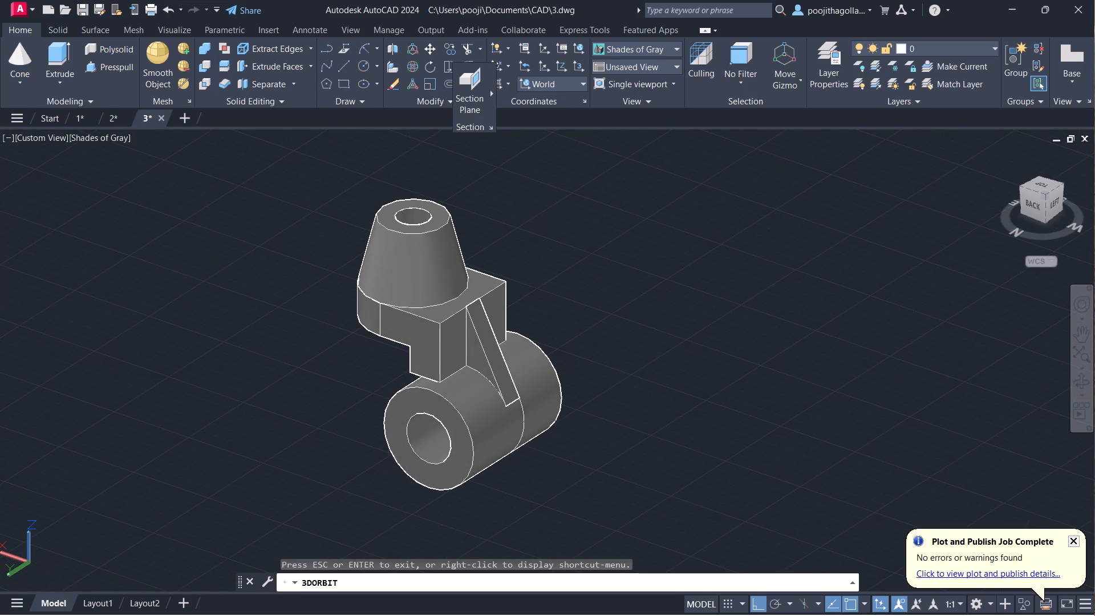
middle_drag(589, 424, 614, 445)
middle_drag(608, 428, 610, 429)
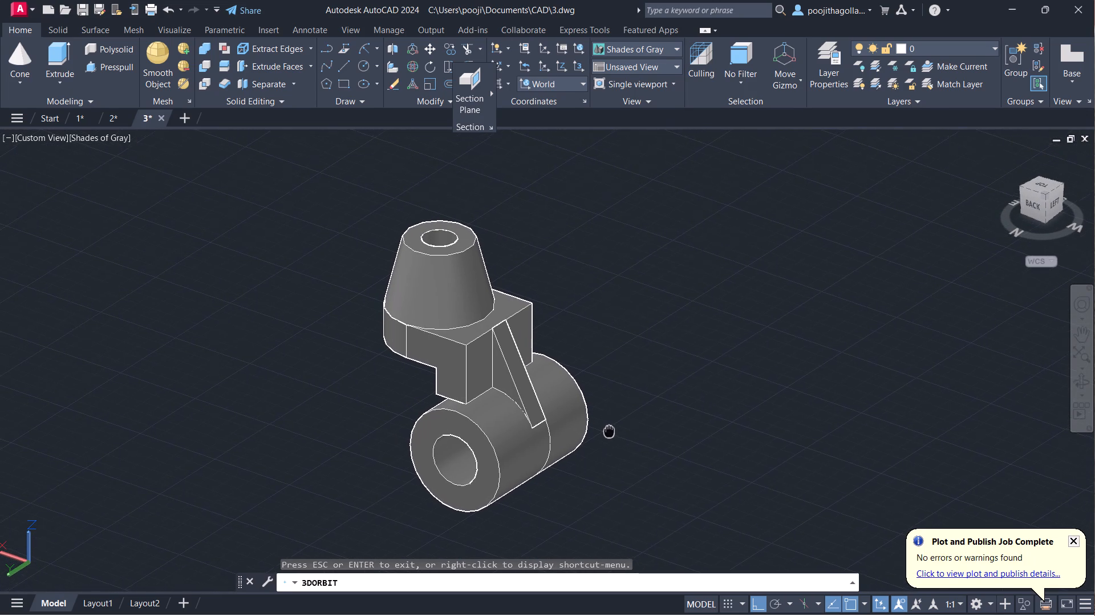
middle_drag(610, 429, 617, 438)
middle_drag(617, 438, 676, 435)
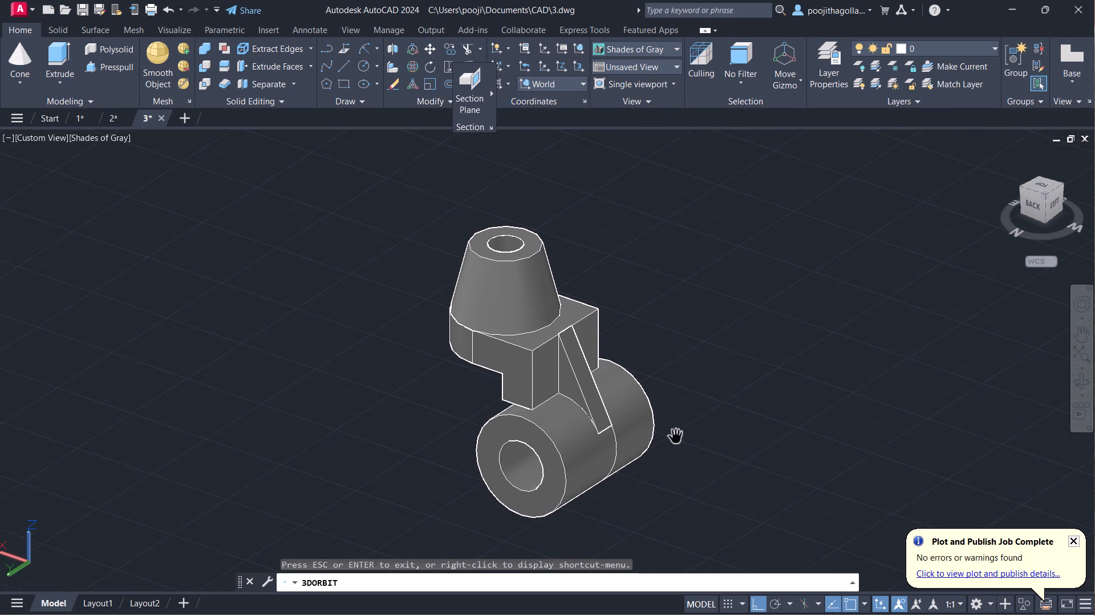
key(Escape)
Save drawing 3.
key(ctrl+s)
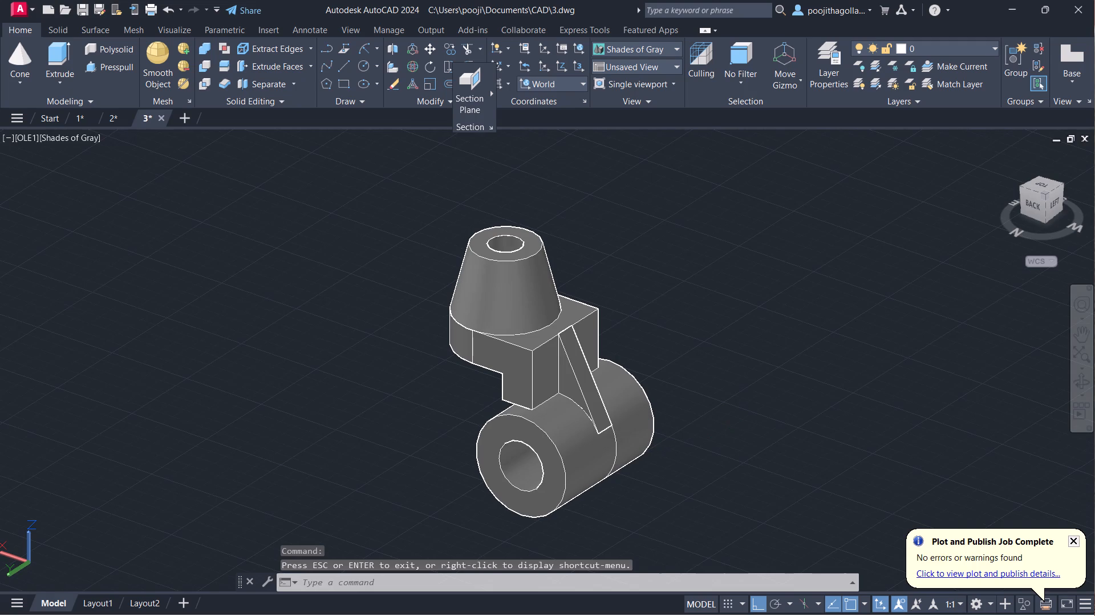
key(ctrl+s)
key(ctrl+s)
key(ctrl+s)
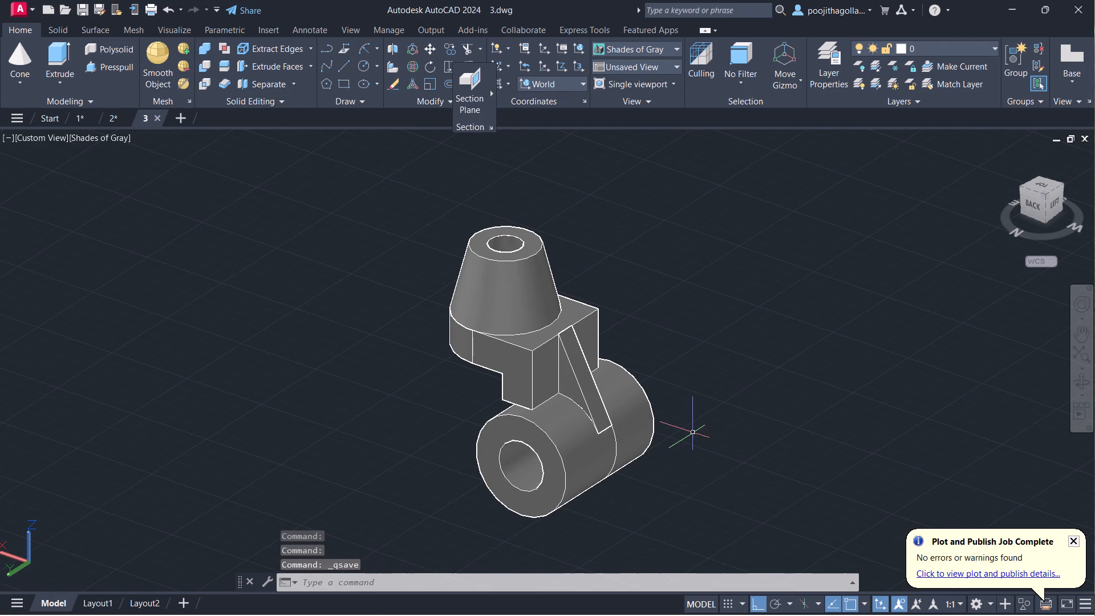
Union all the solids of the part: hollow cylinder, rib, block with arched slab, and bored cone.
middle_drag(693, 433, 683, 422)
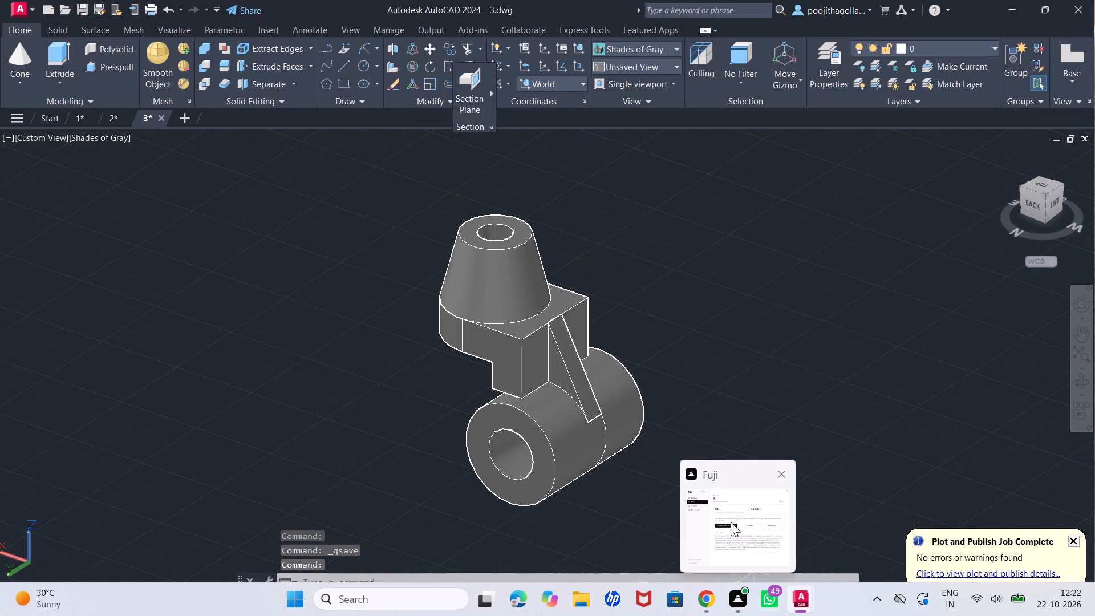
scroll(590, 380, up, 1)
middle_drag(585, 380, 602, 351)
middle_drag(602, 351, 594, 397)
scroll(589, 378, down, 1)
middle_drag(585, 403, 566, 372)
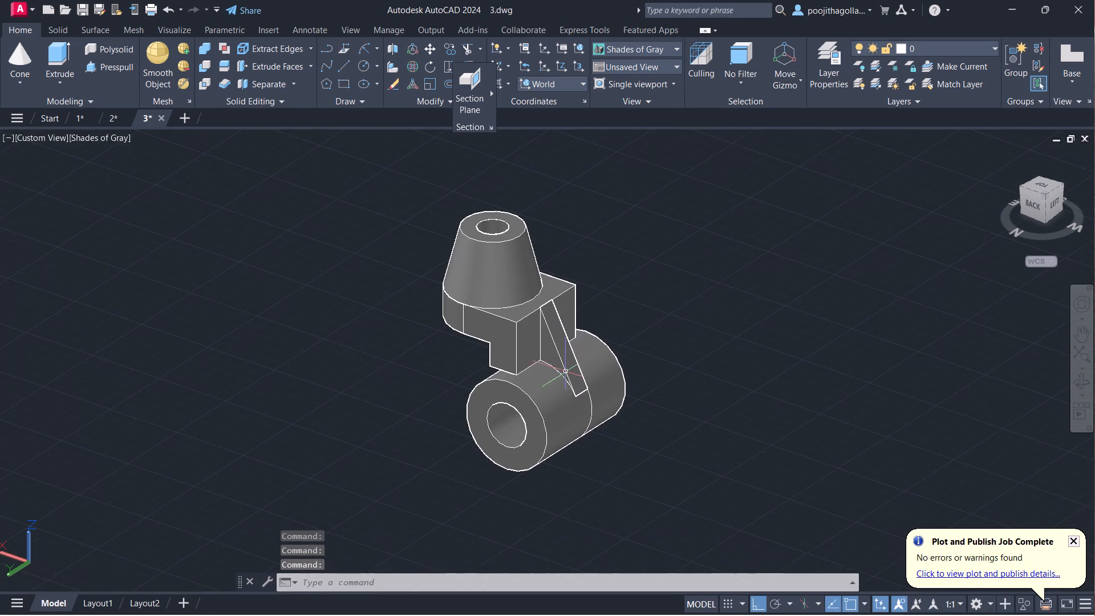
text(uni)
key(Return)
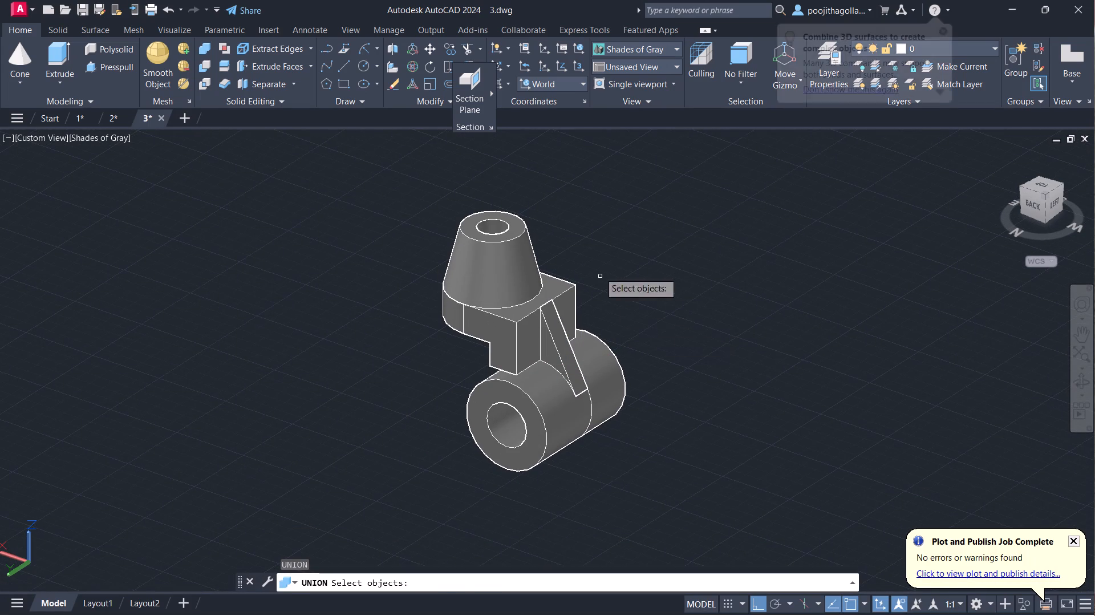
drag(628, 200, 636, 217)
click(388, 524)
key(Return)
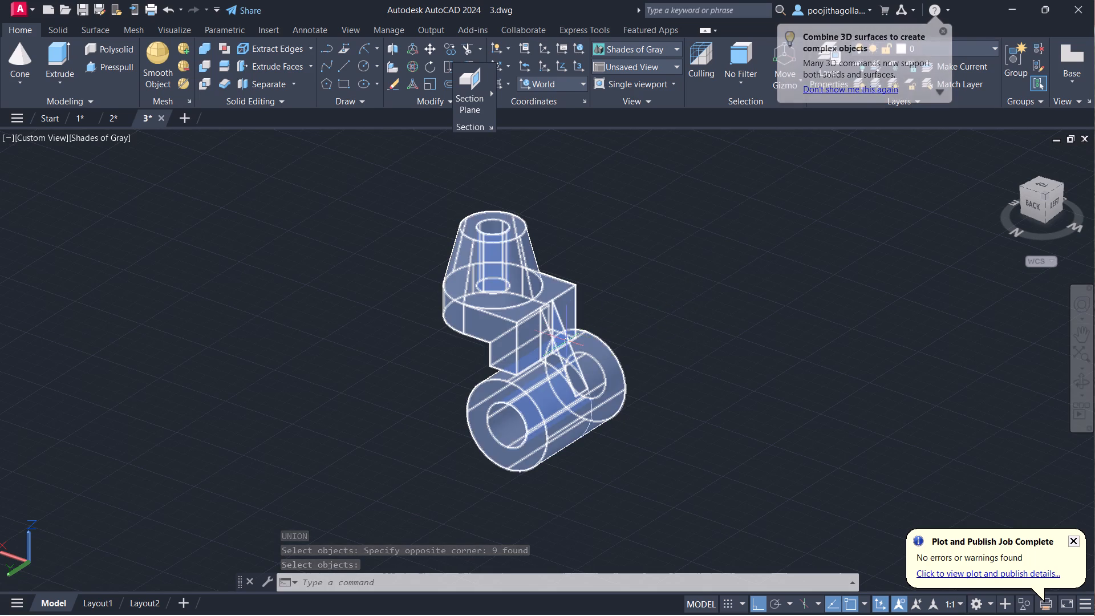
Set up a single-sheet plot with AutoCAD PDF (High Quality Print).pc3, centred, using a Window plot area framing the whole part.
scroll(567, 341, up, 1)
middle_drag(567, 341, 577, 384)
scroll(574, 381, down, 1)
middle_drag(571, 392, 549, 343)
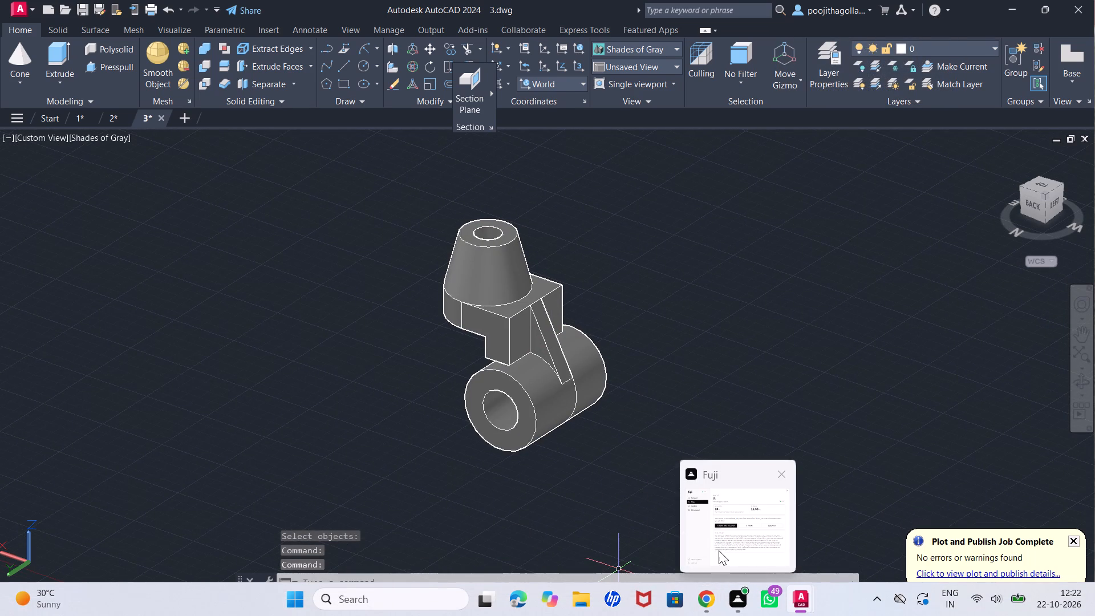
scroll(569, 382, up, 1)
middle_drag(580, 390, 600, 420)
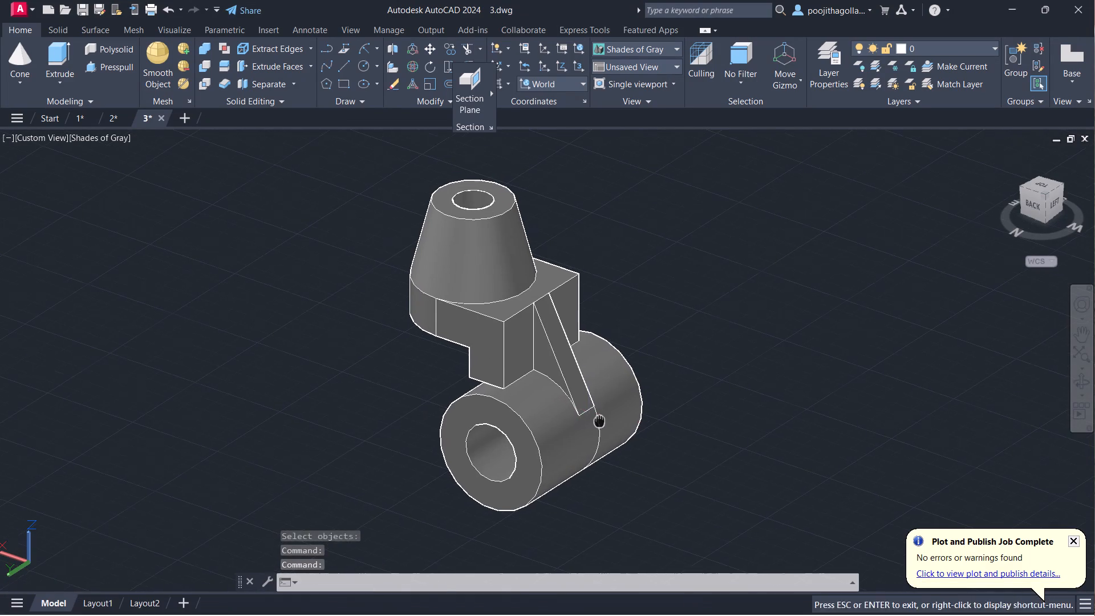
middle_drag(600, 420, 601, 420)
key(ctrl+p)
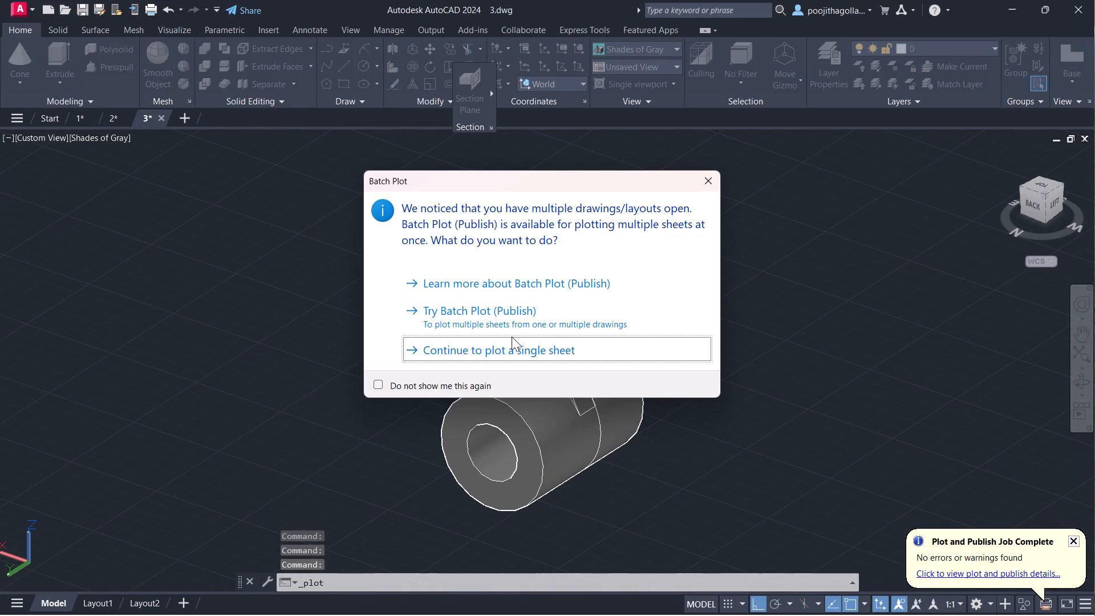
click(702, 184)
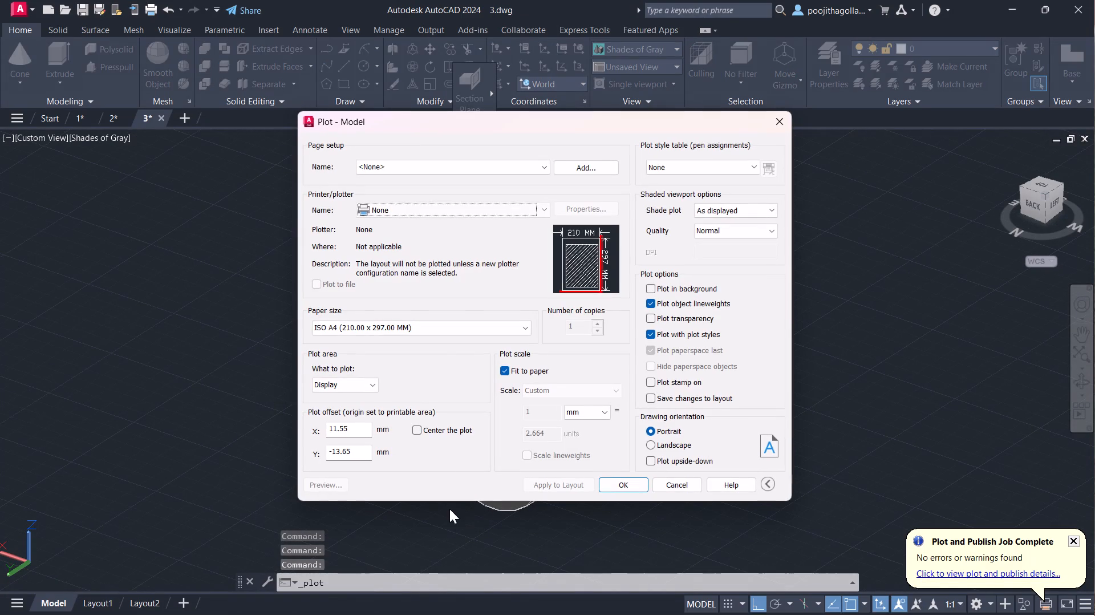
click(546, 211)
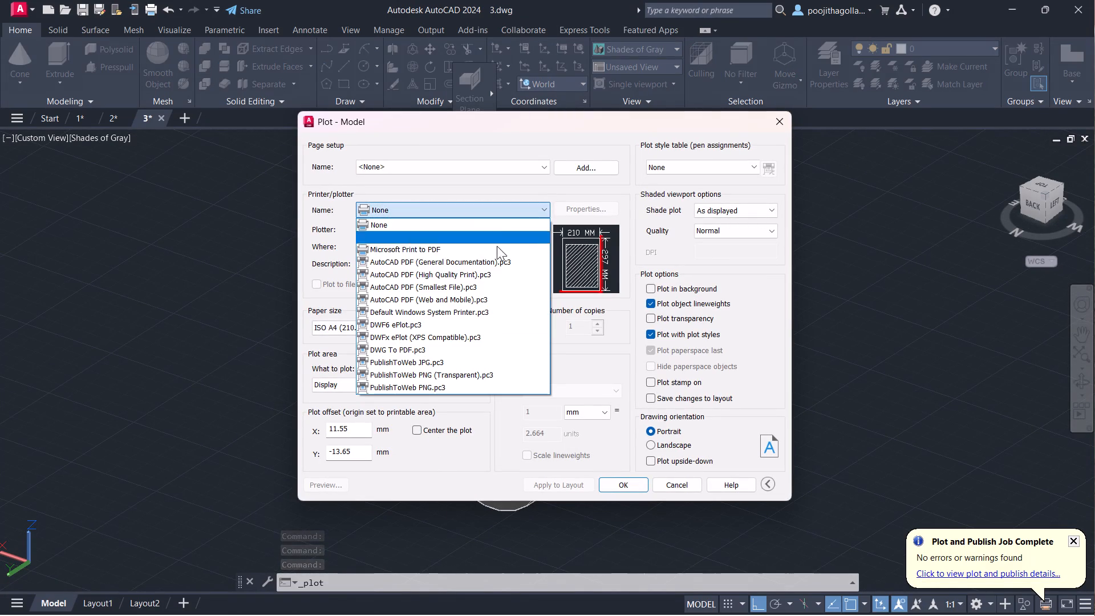
click(449, 274)
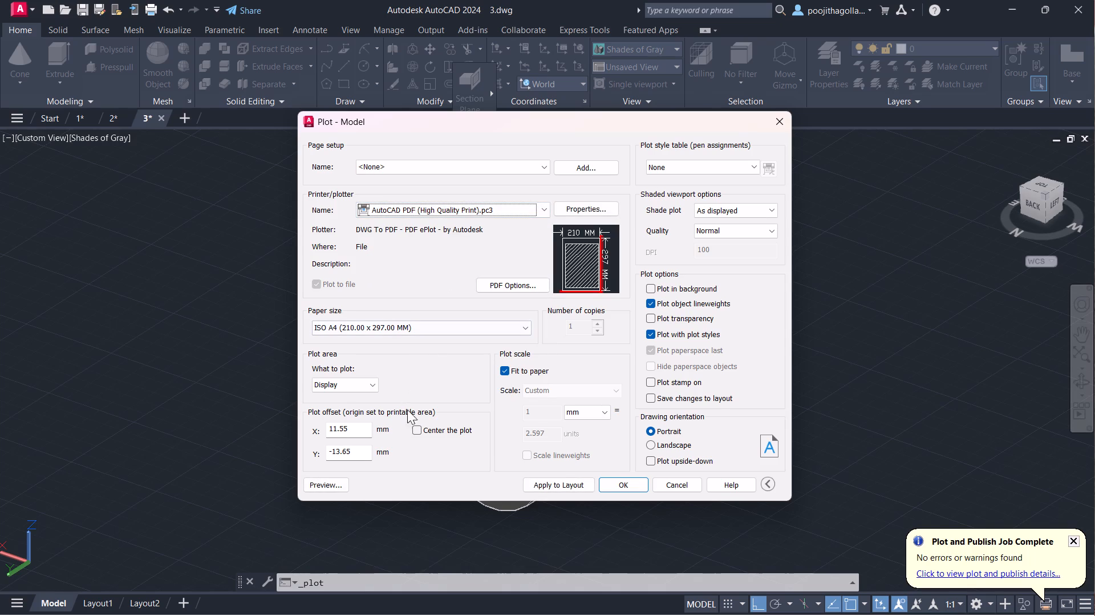
click(414, 427)
click(374, 387)
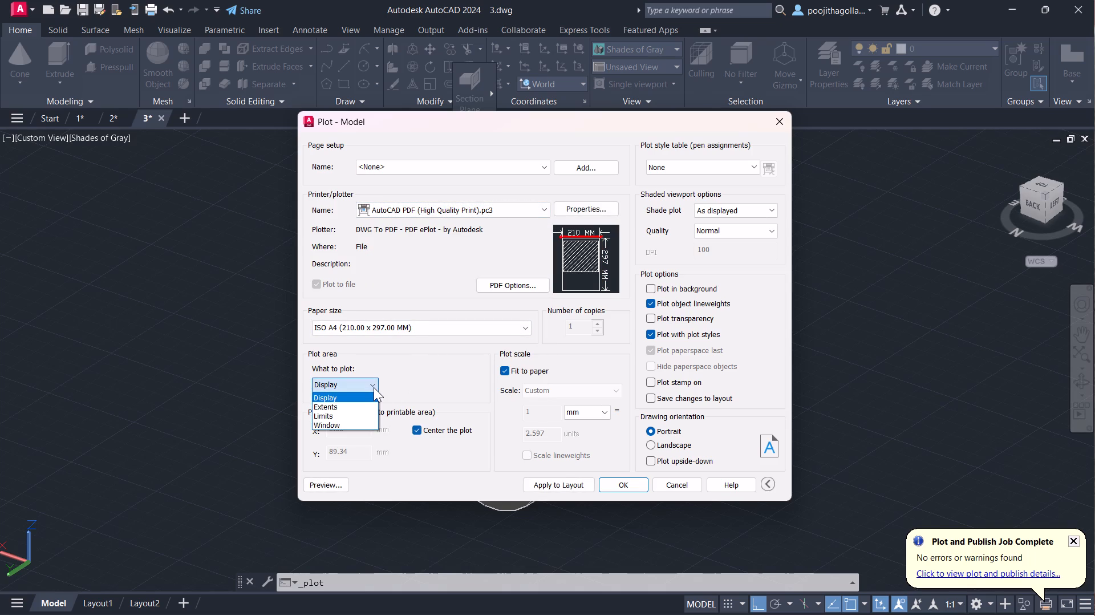
click(342, 425)
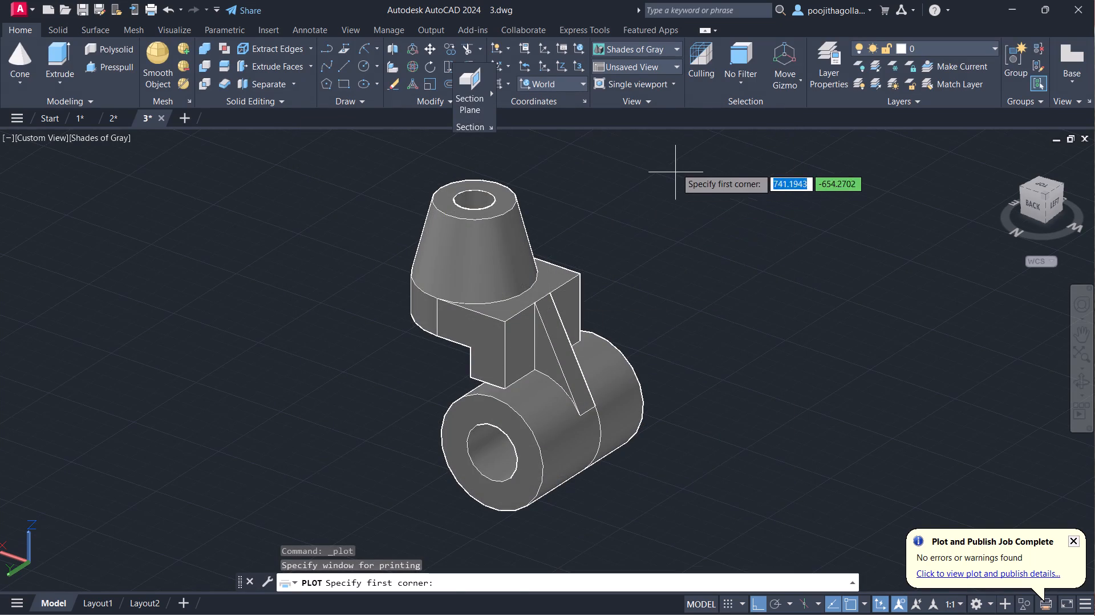
click(676, 147)
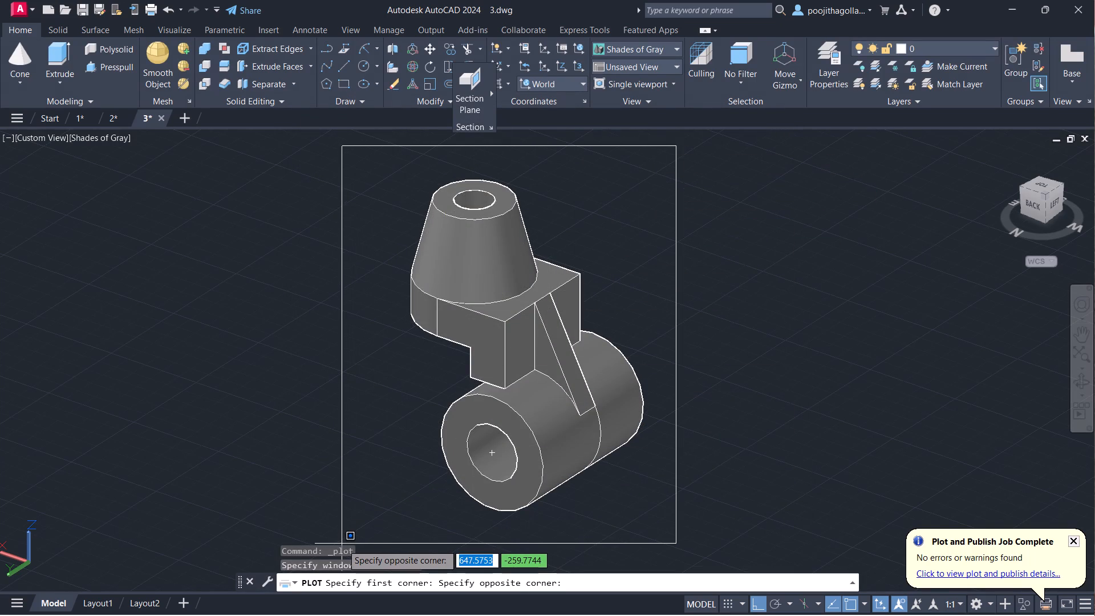
drag(342, 544, 623, 485)
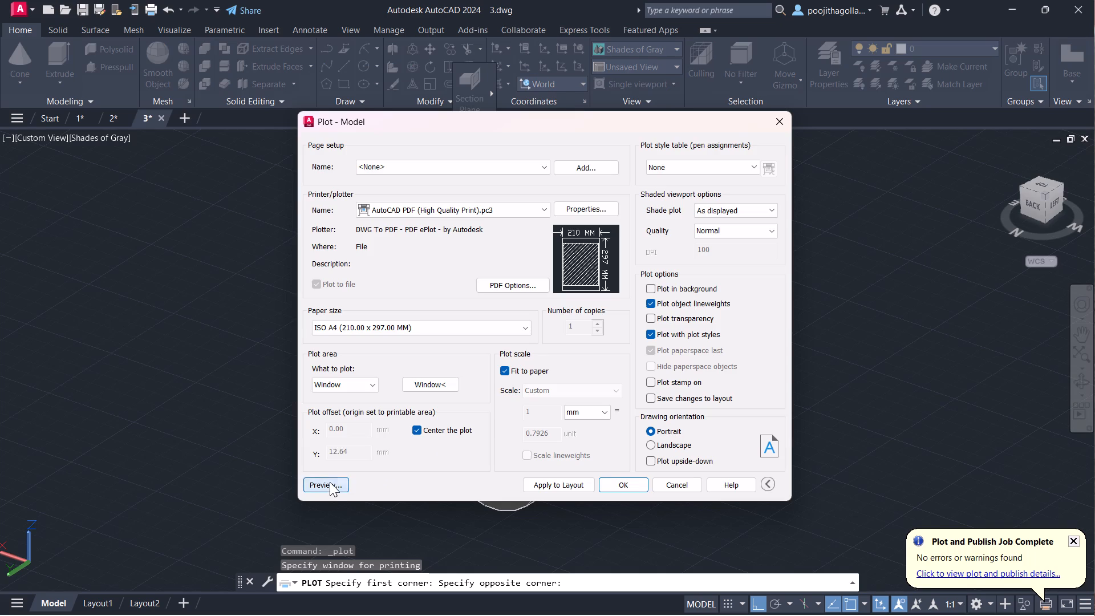
Preview the plot, output it as 3-Model.pdf in the CAD folder, and close the opened PDF.
click(330, 482)
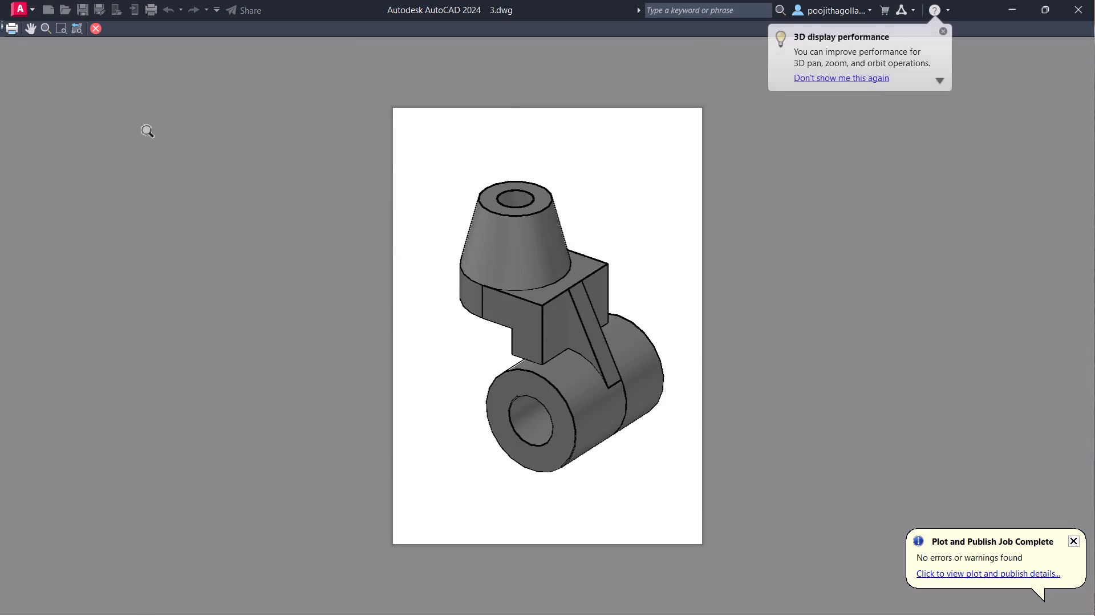
click(13, 28)
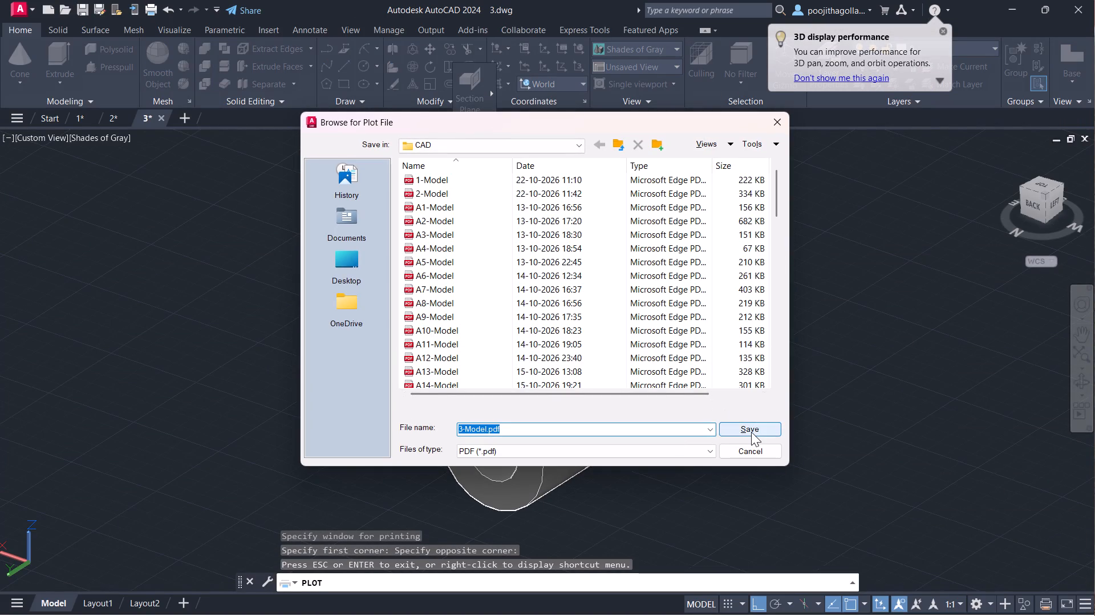
click(751, 432)
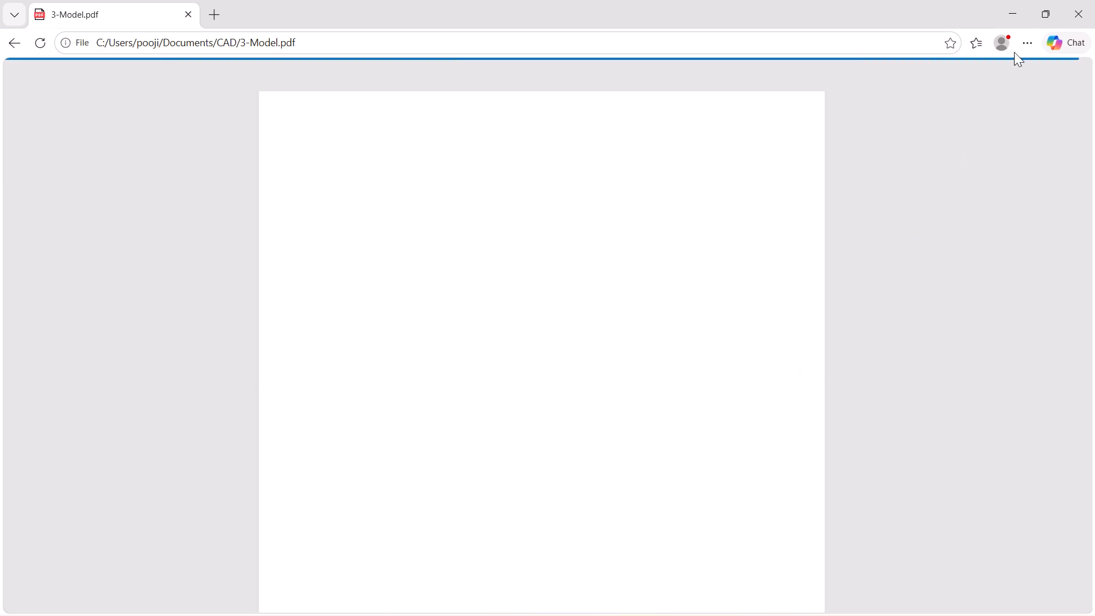
click(1081, 0)
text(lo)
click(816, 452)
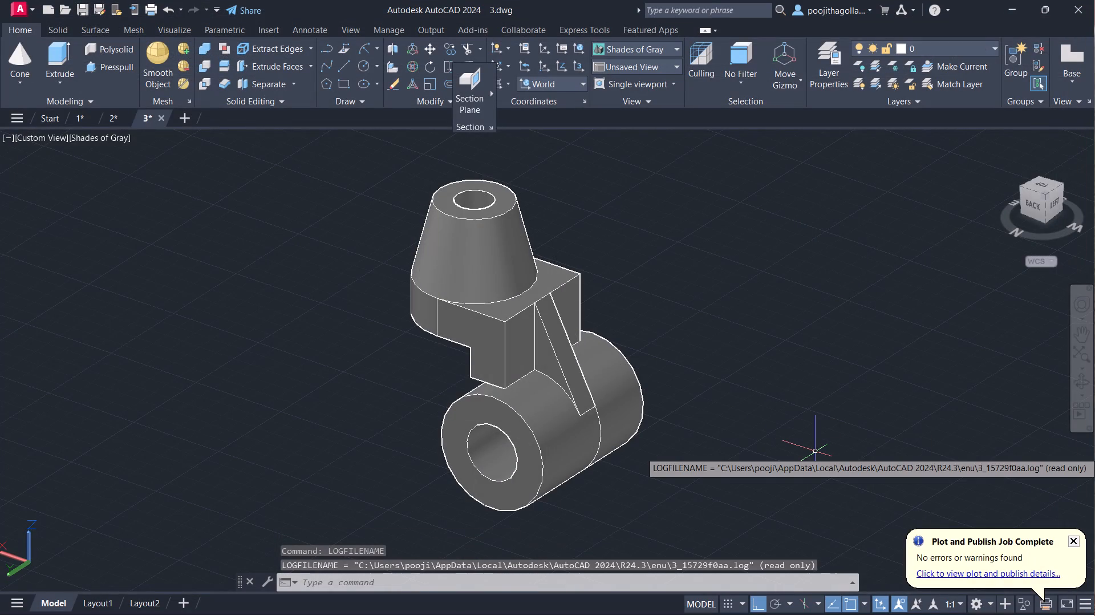